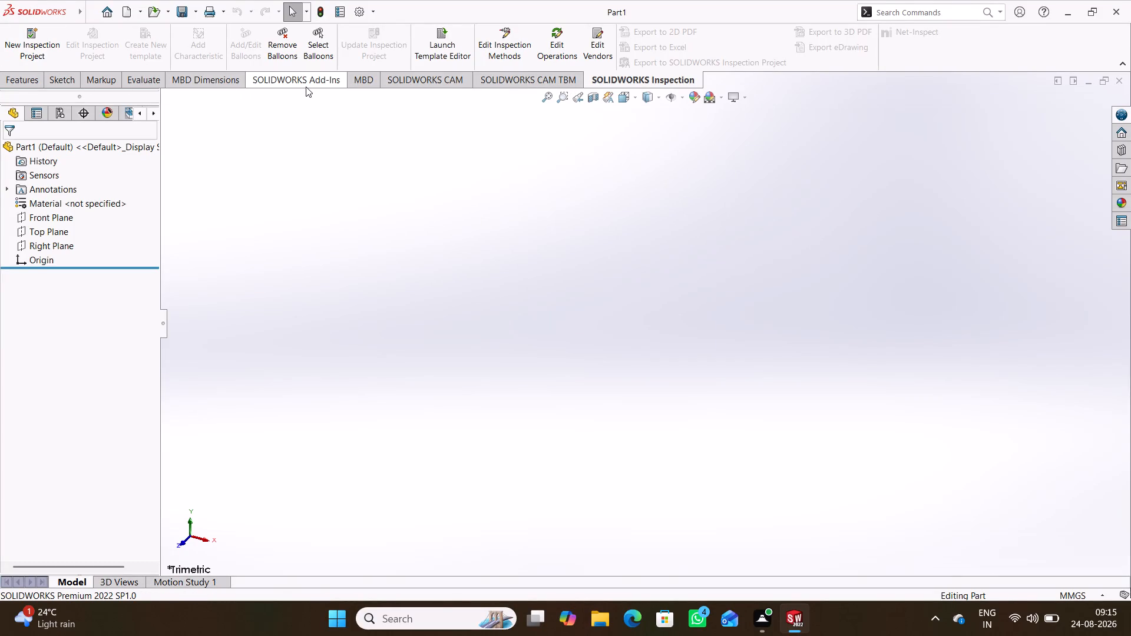
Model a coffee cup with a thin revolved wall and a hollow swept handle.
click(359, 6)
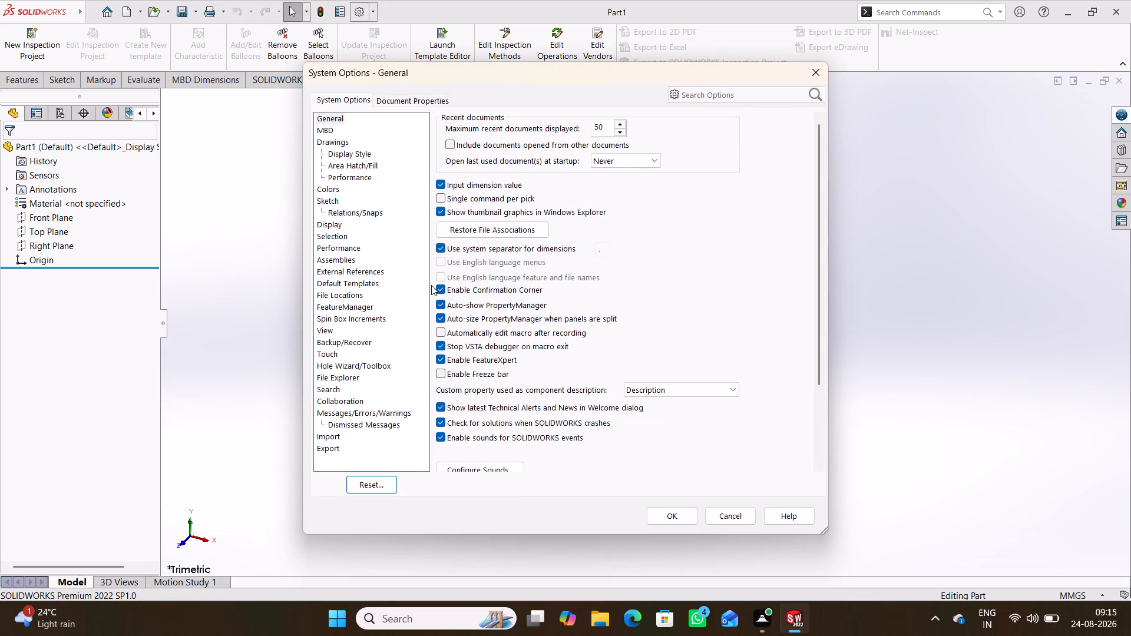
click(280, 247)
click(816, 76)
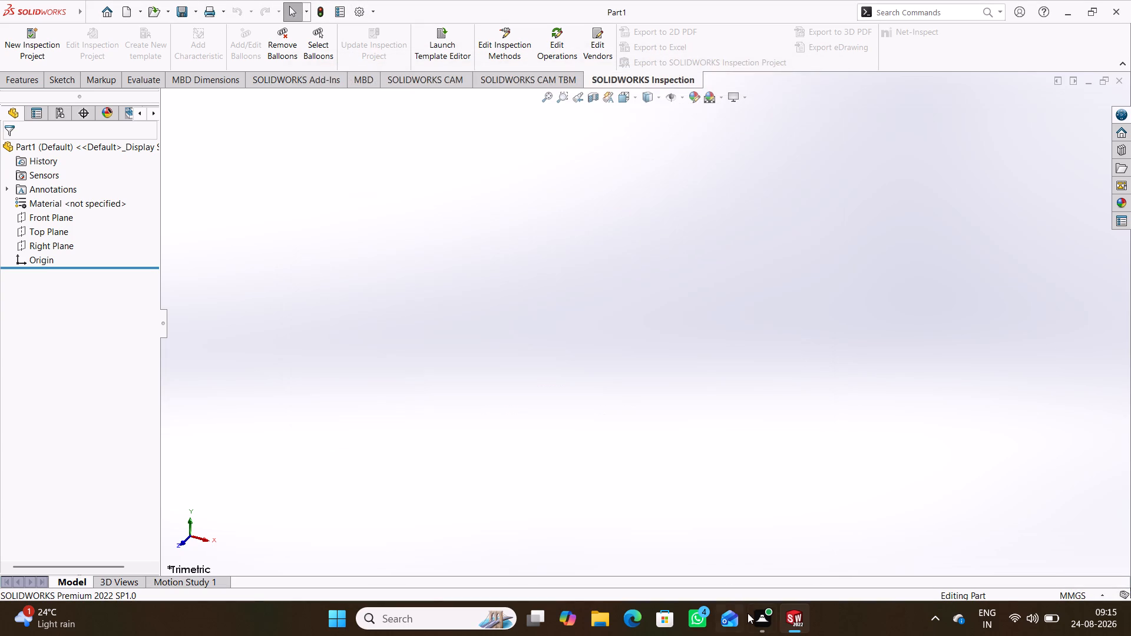
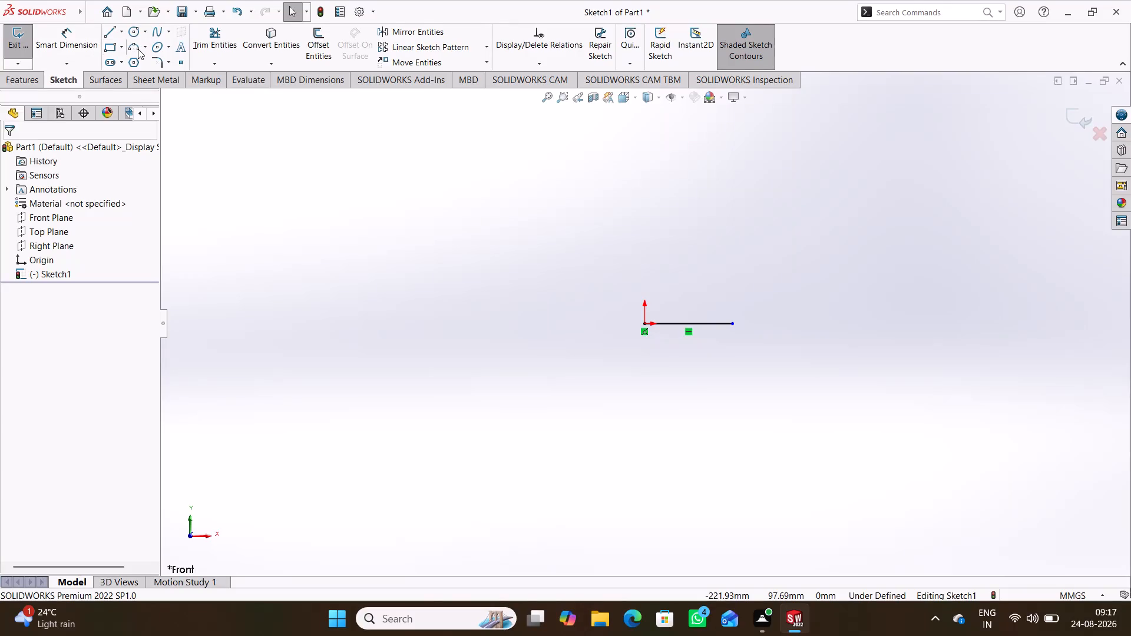
Sketch a three-point arc of about 52.6 mm radius, curving upward from the free end of the horizontal line and bulging outward.
click(137, 45)
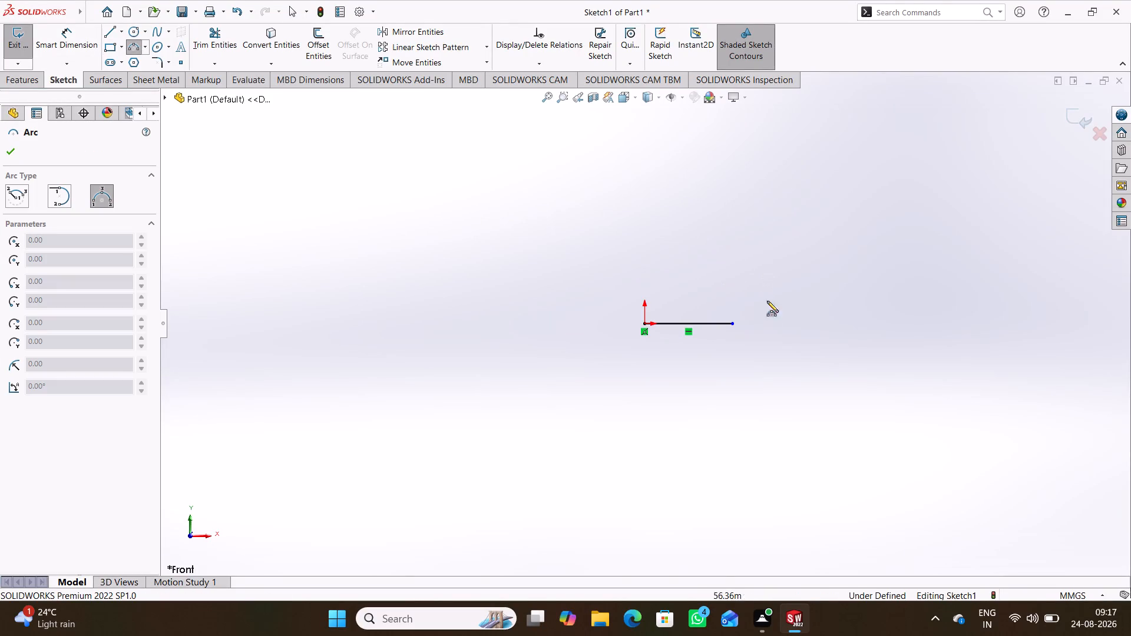
click(729, 324)
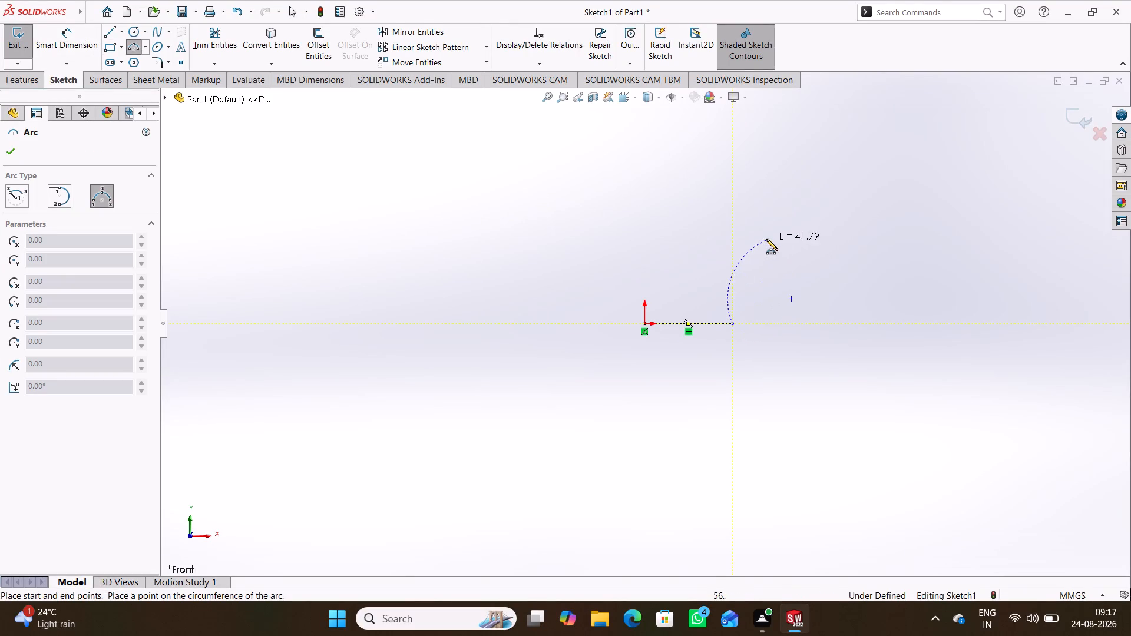
click(769, 208)
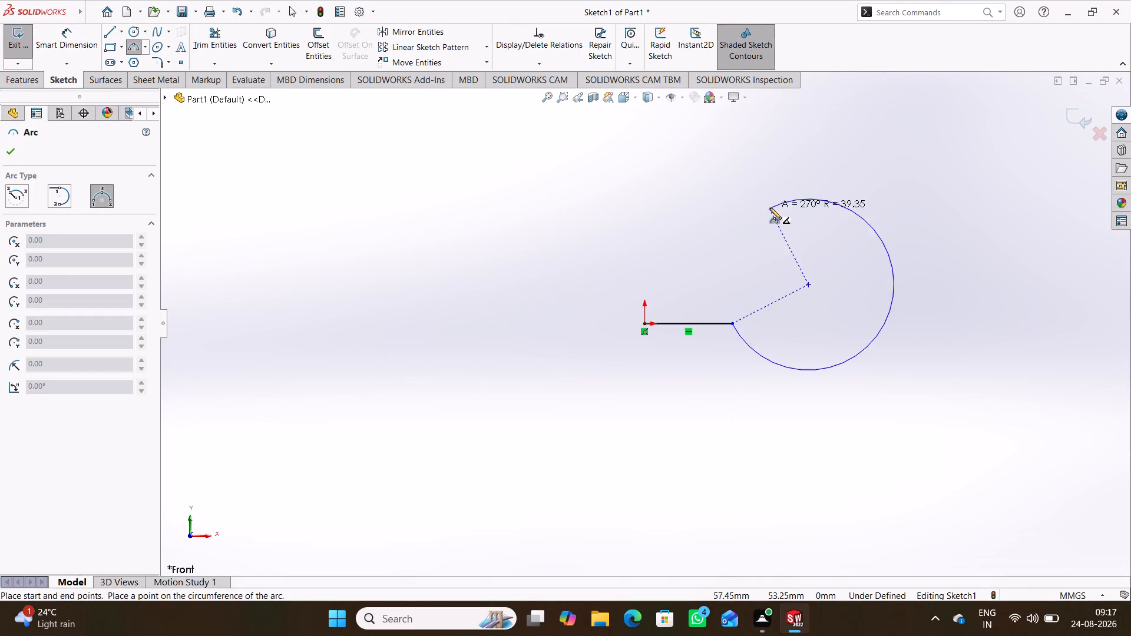
click(772, 252)
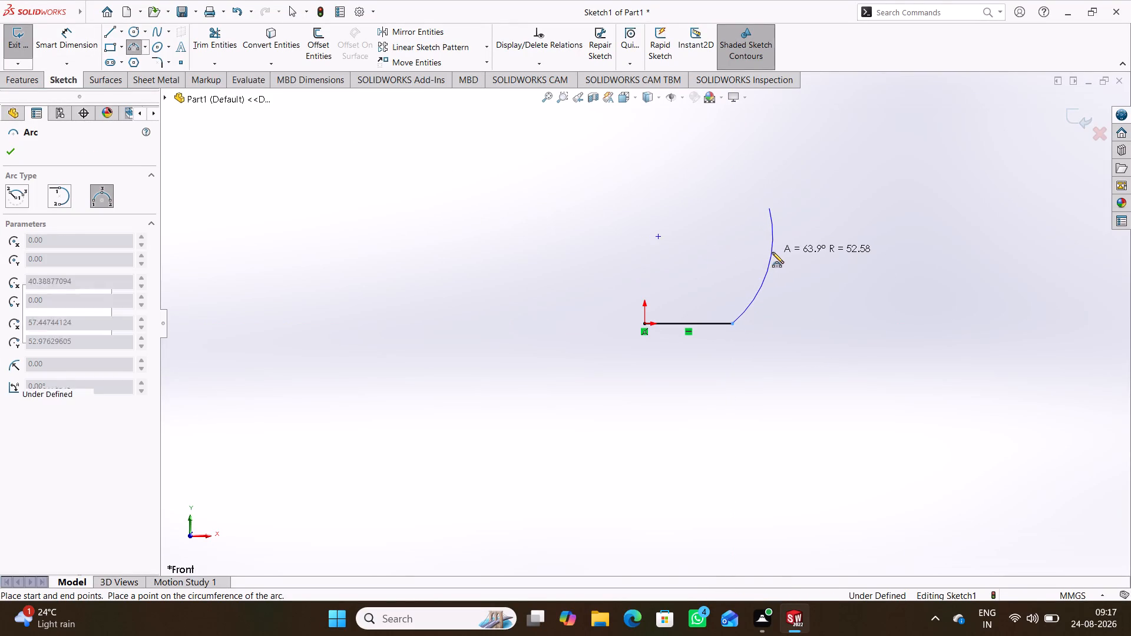
right_click(427, 224)
click(485, 233)
click(497, 240)
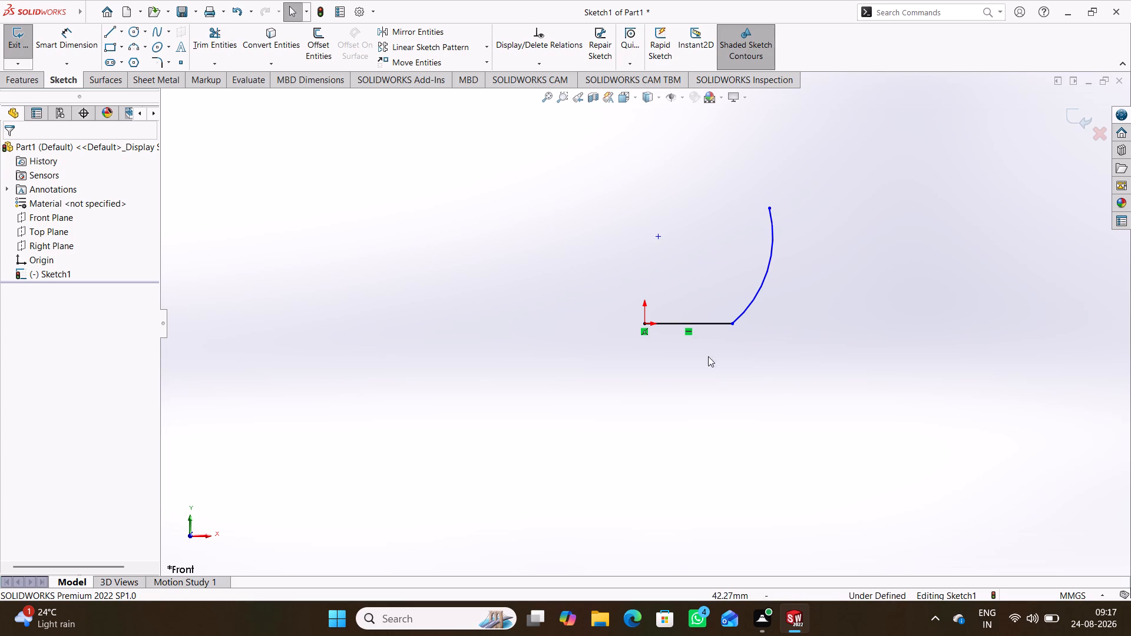
Sketch a horizontal centerline about 57 mm long from directly above the origin to the arc's upper endpoint.
click(124, 30)
click(124, 59)
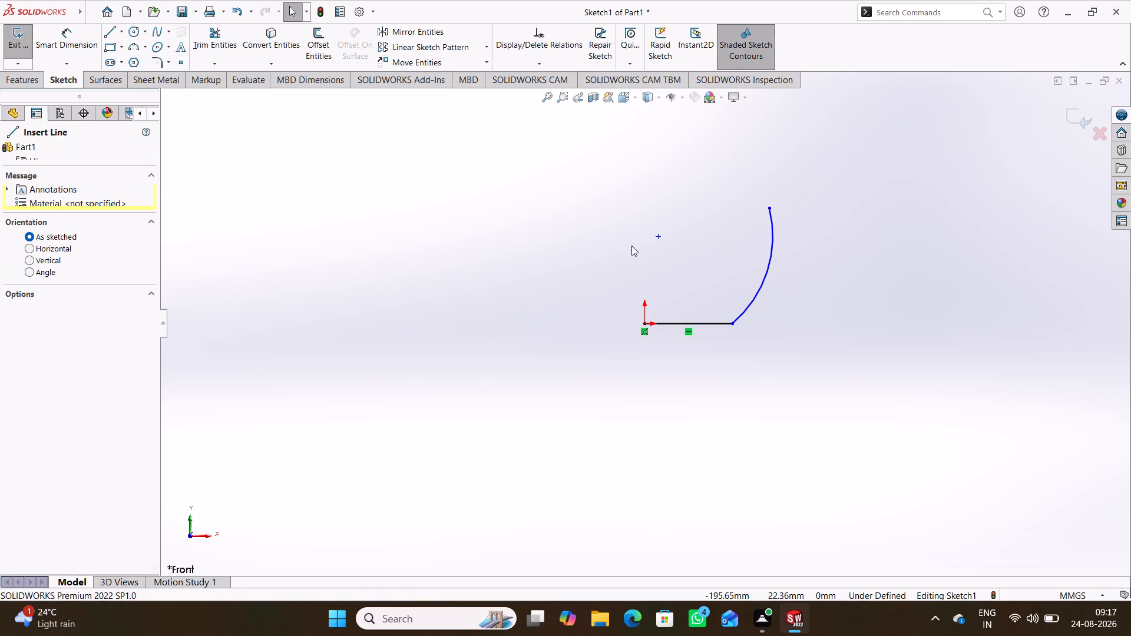
click(642, 208)
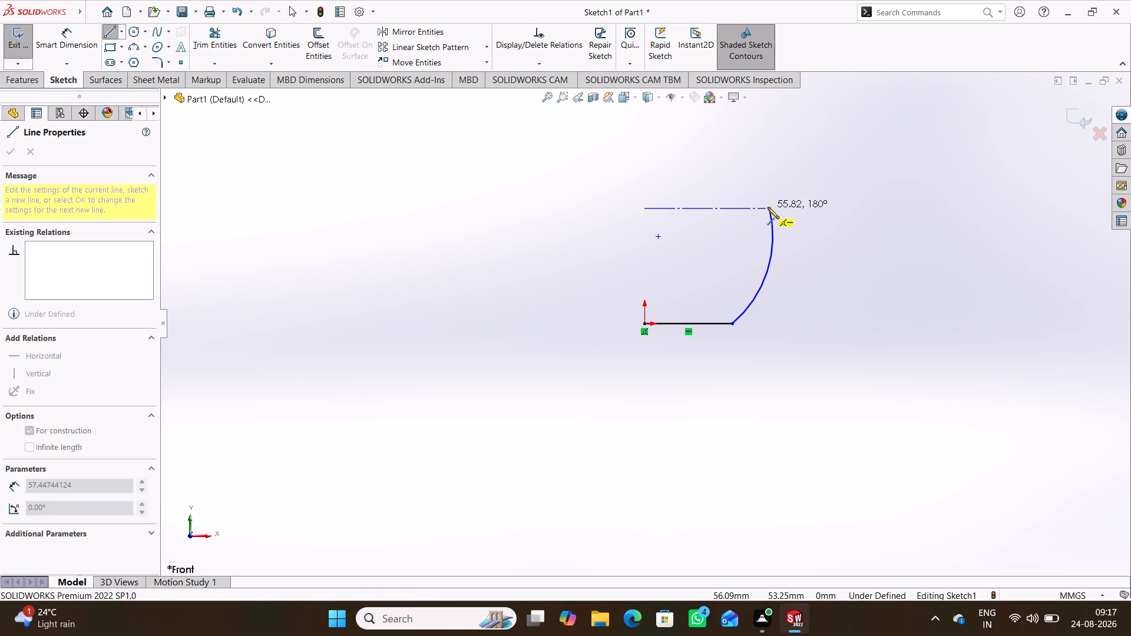
click(768, 207)
right_click(770, 168)
click(781, 176)
click(831, 240)
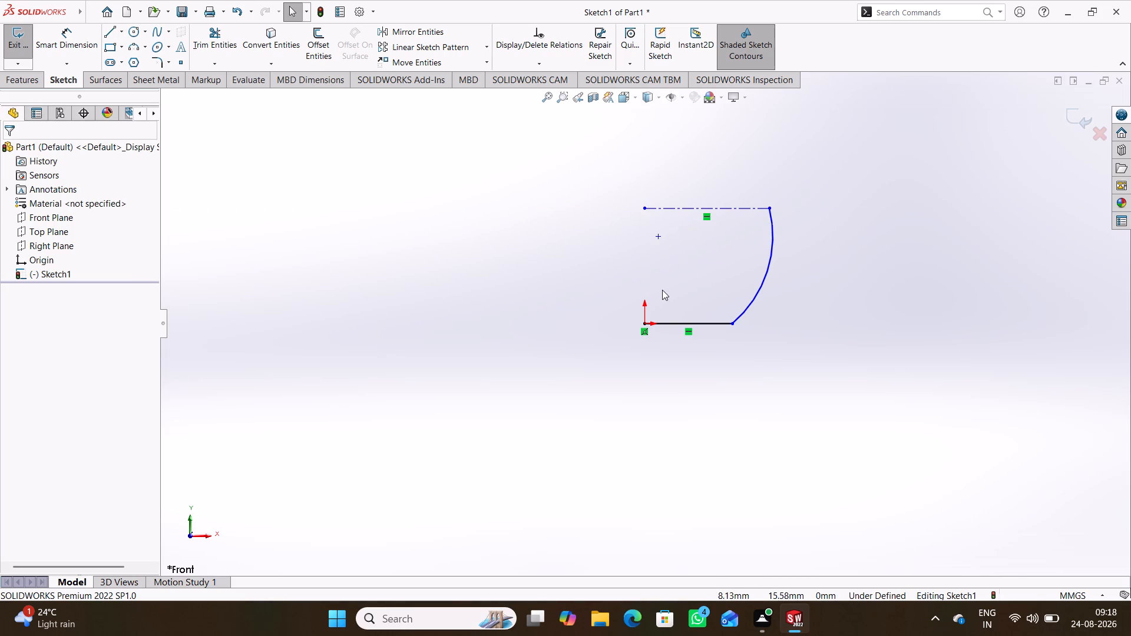
Add a Vertical relation between the origin point and the centerline's free endpoint above it.
click(645, 321)
ctrl+click(647, 210)
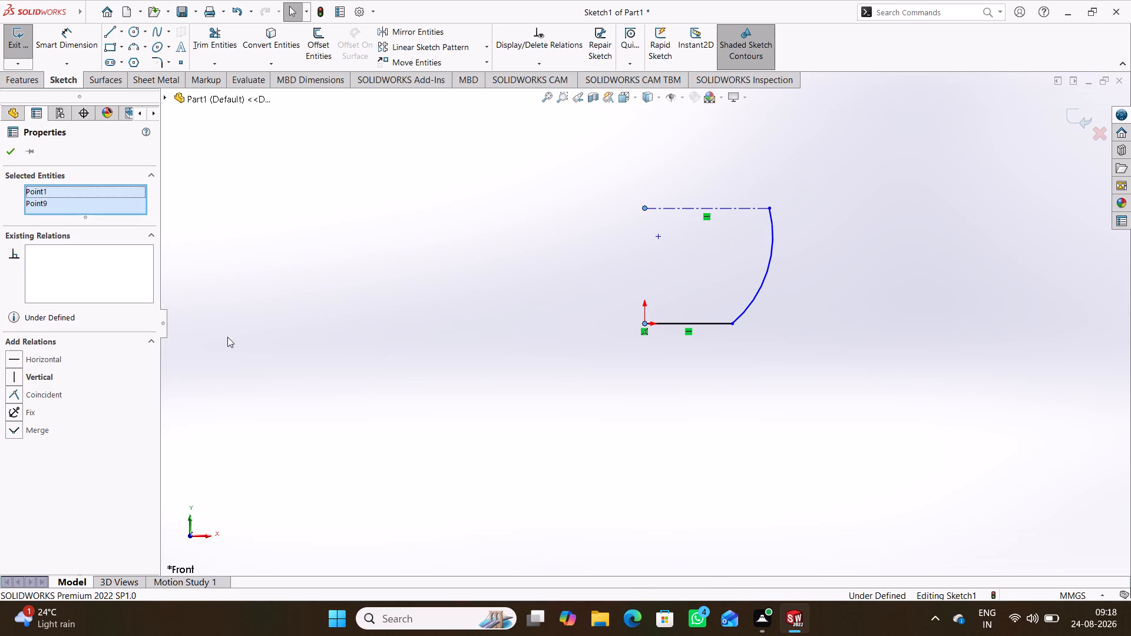
click(46, 379)
click(432, 276)
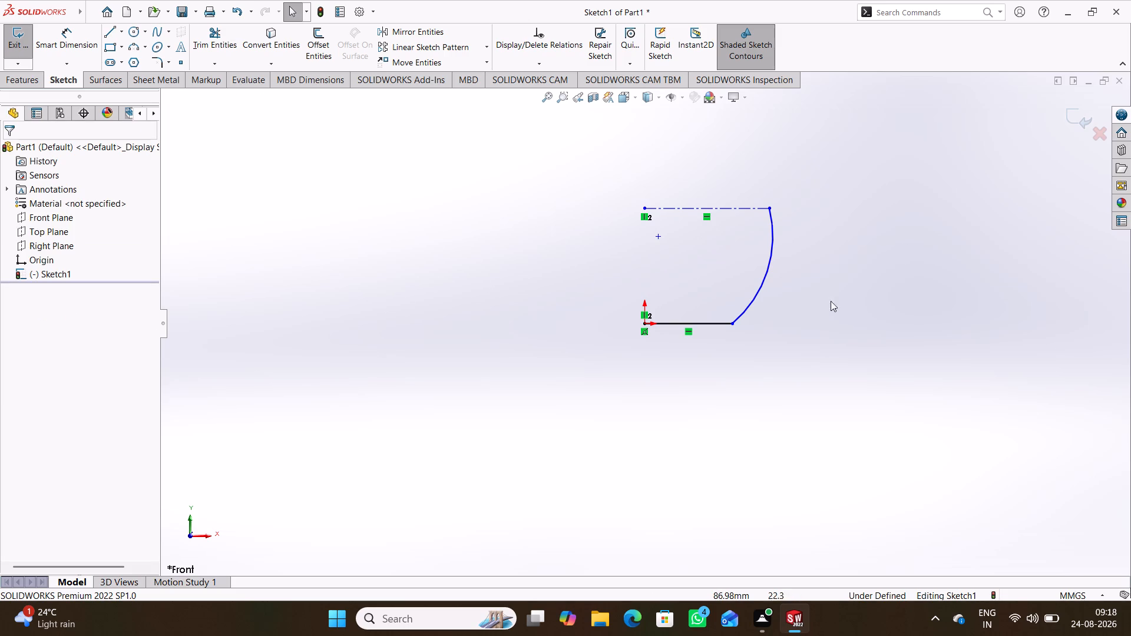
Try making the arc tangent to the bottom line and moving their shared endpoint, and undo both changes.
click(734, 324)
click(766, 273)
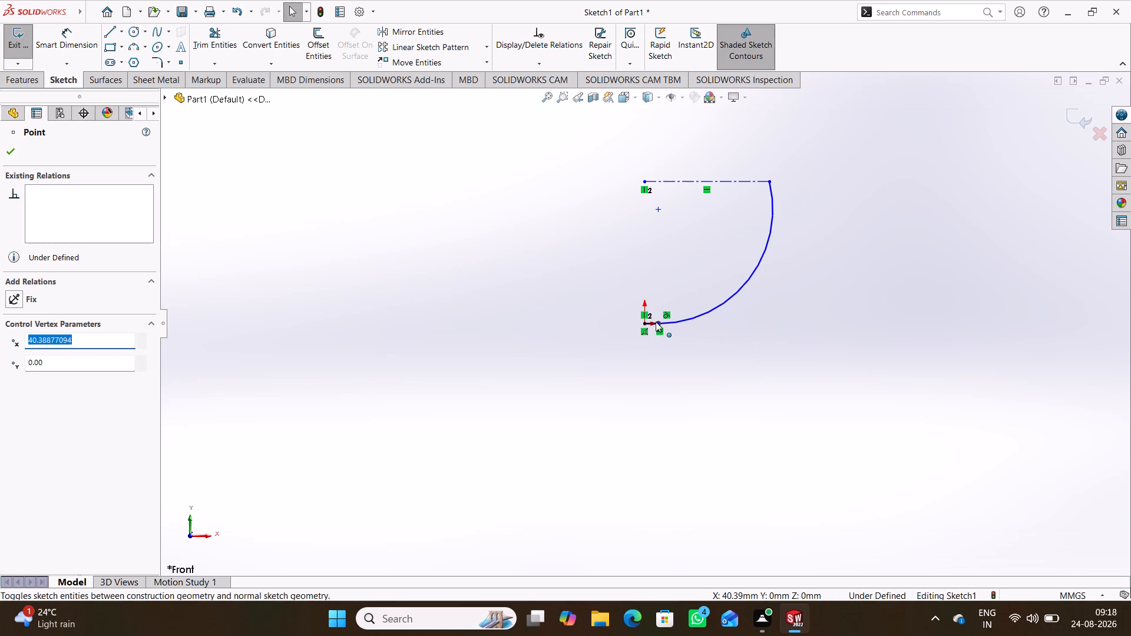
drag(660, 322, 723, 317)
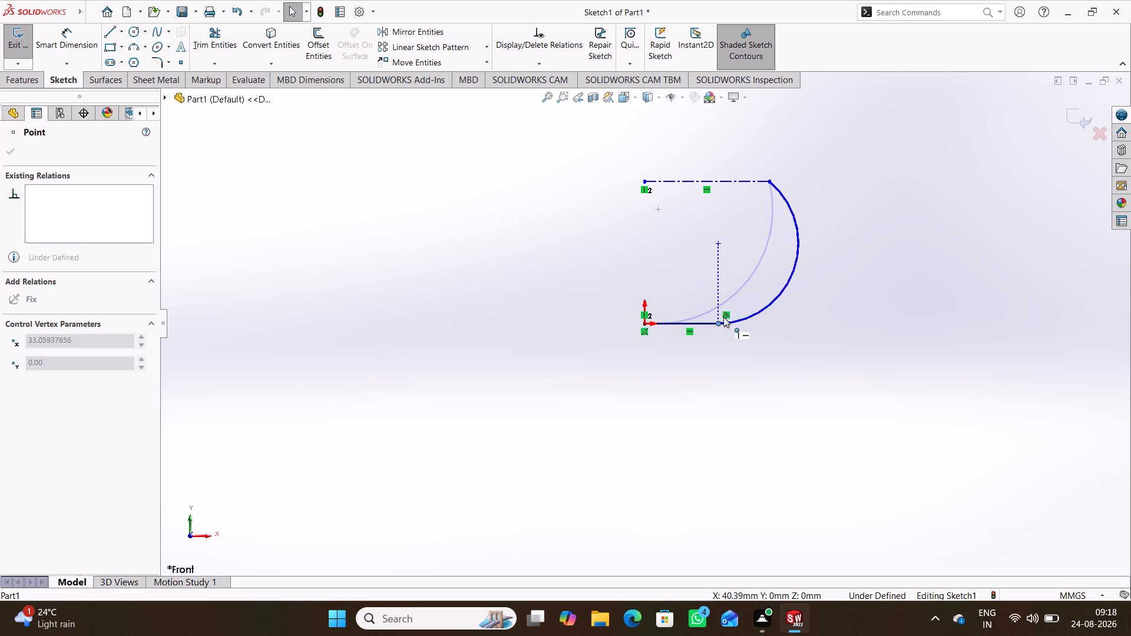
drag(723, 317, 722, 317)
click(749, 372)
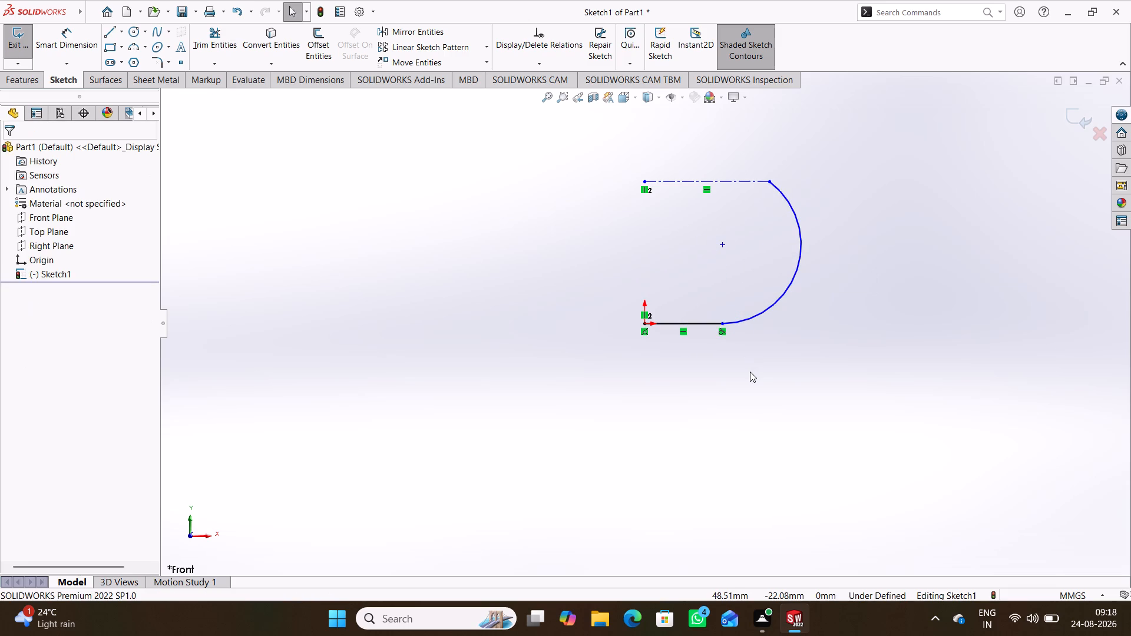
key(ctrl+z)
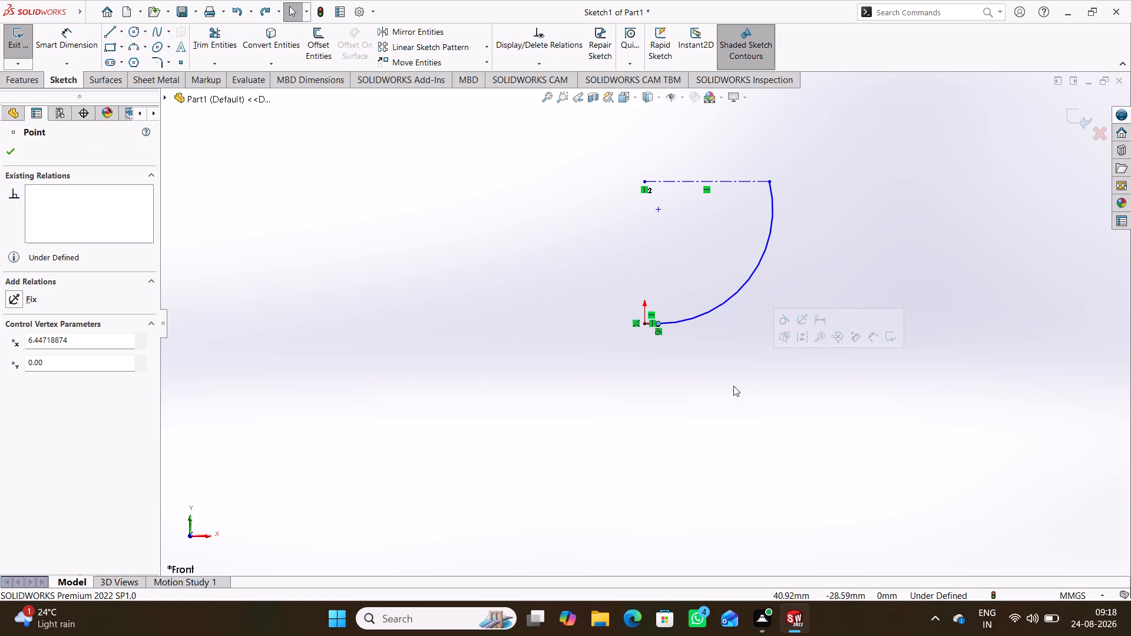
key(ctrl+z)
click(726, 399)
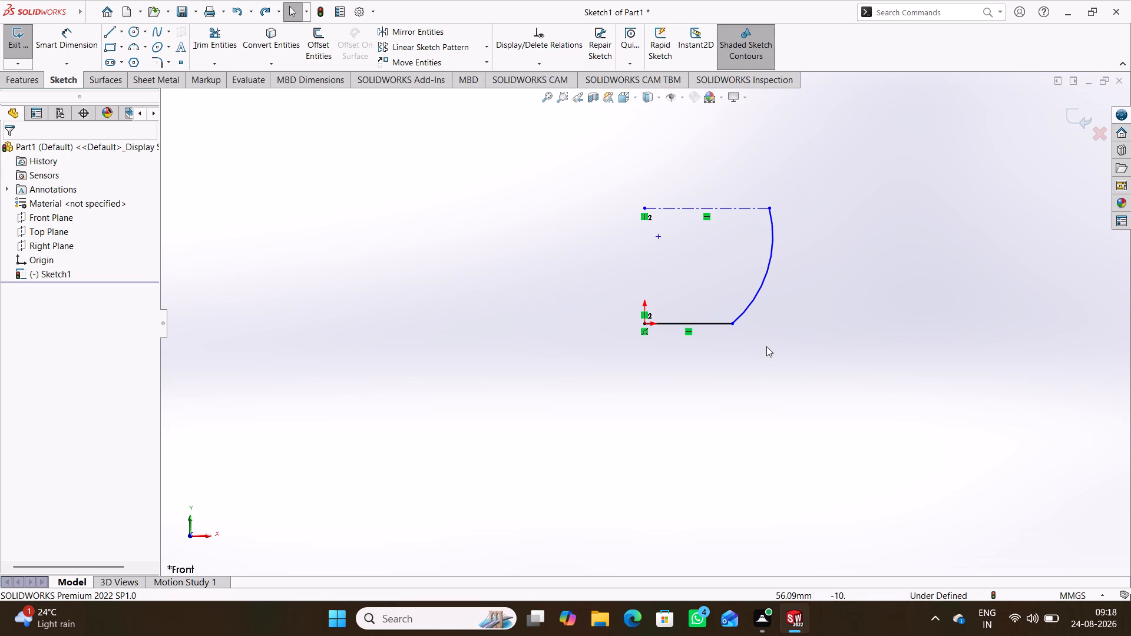
Dimension the arc with a radius of 58 mm.
right_drag(776, 395, 789, 260)
click(769, 266)
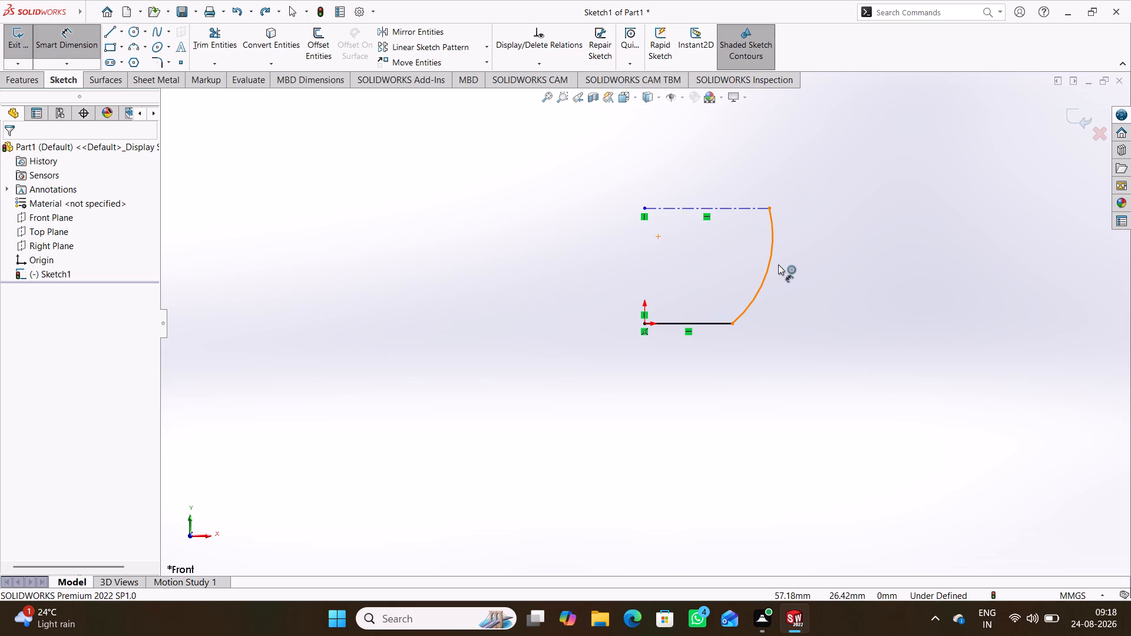
click(813, 270)
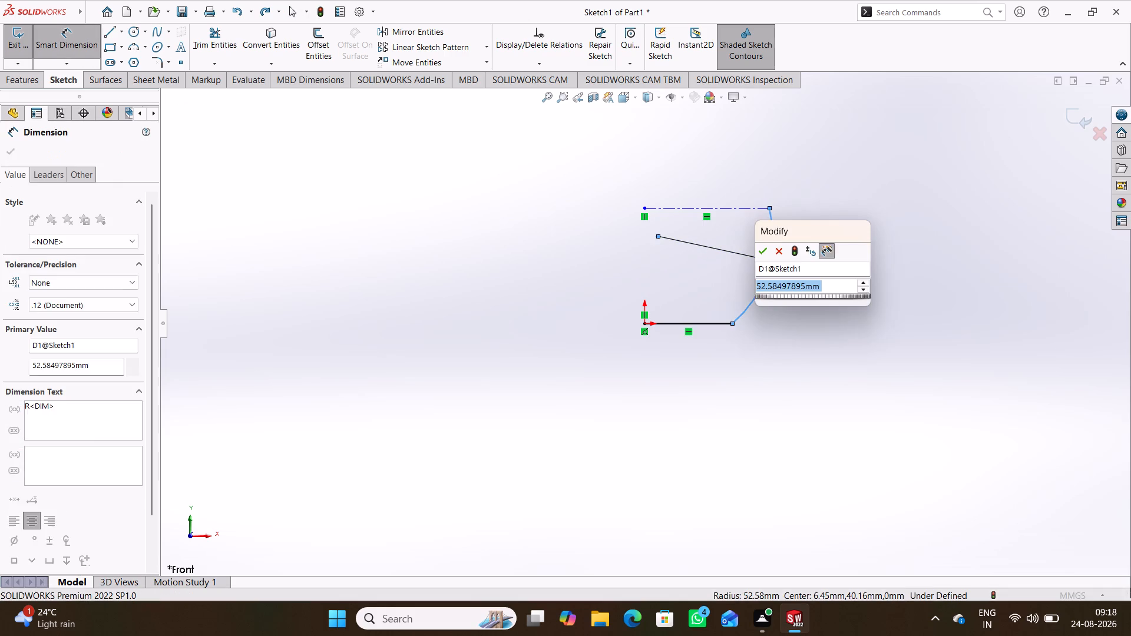
text(58)
key(Return)
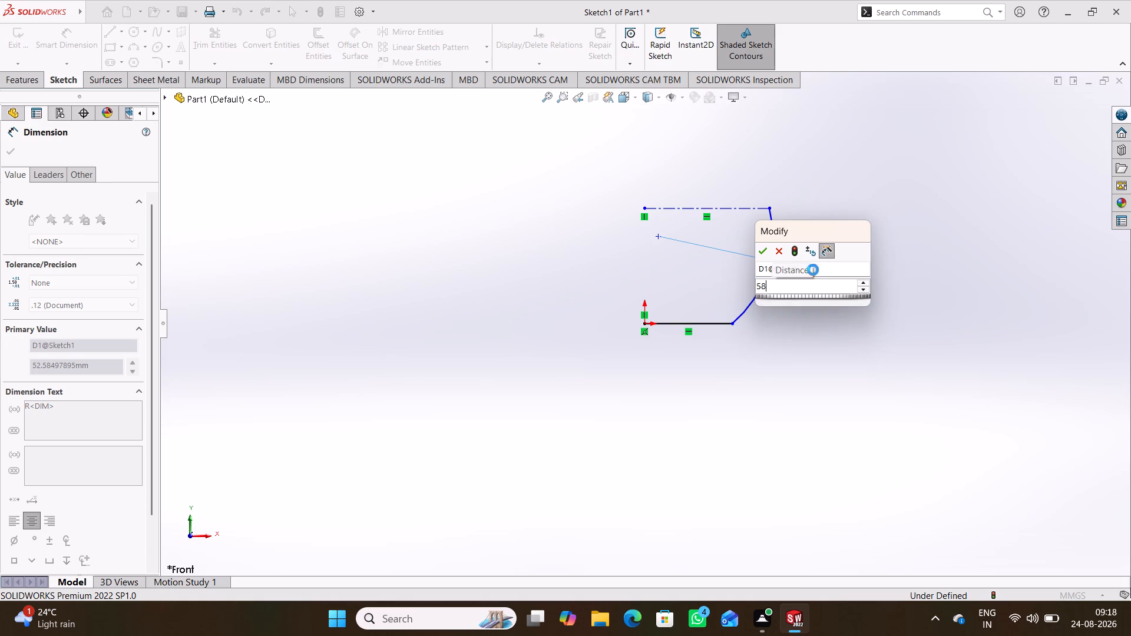
scroll(814, 271, down, 4)
click(733, 410)
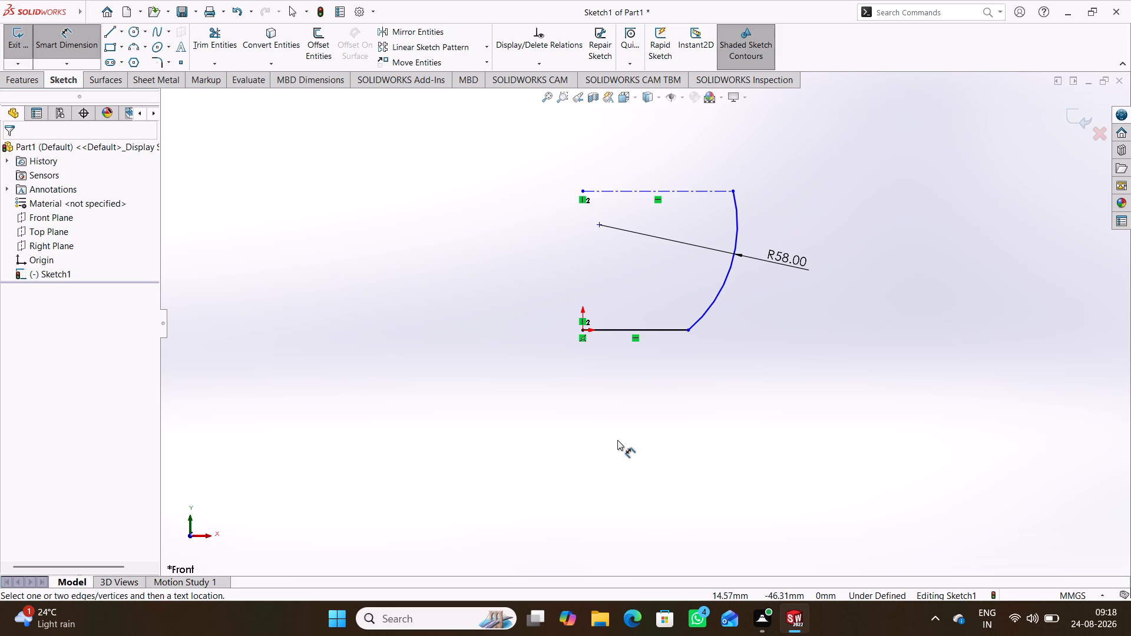
Dimension the vertical distance between the bottom line and the centerline as 28 mm.
click(670, 330)
click(646, 191)
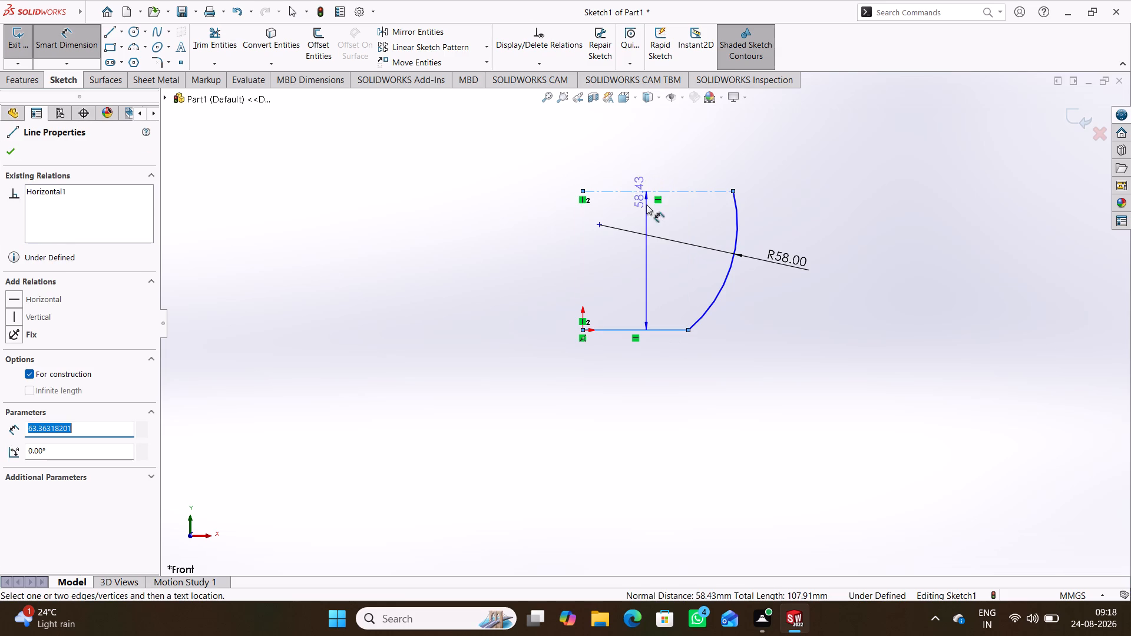
click(644, 258)
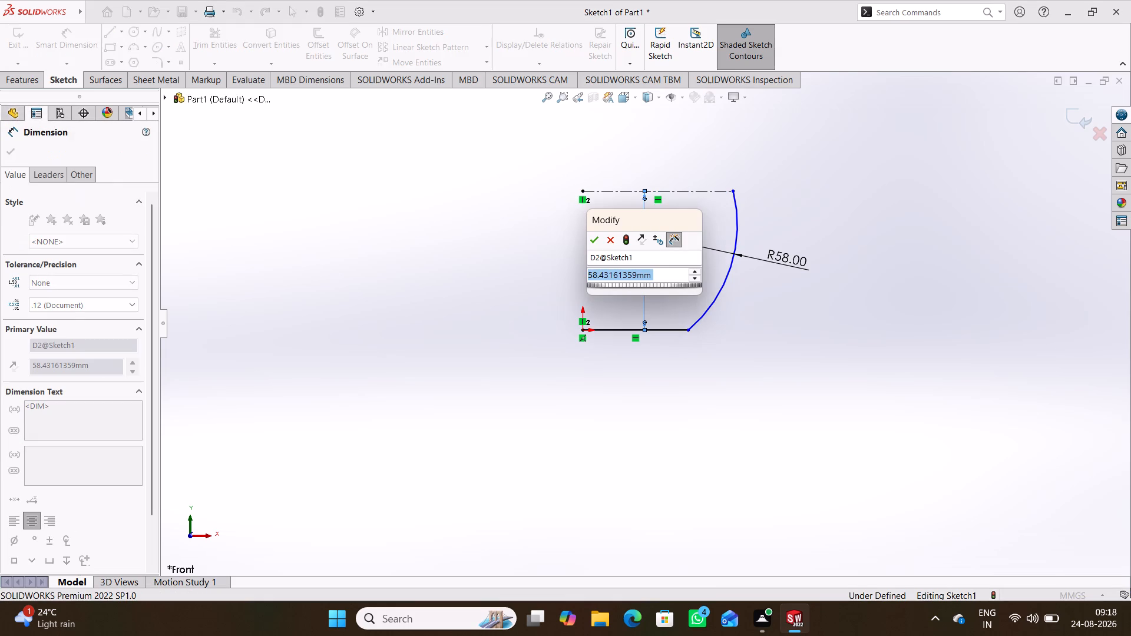
text(28)
key(Return)
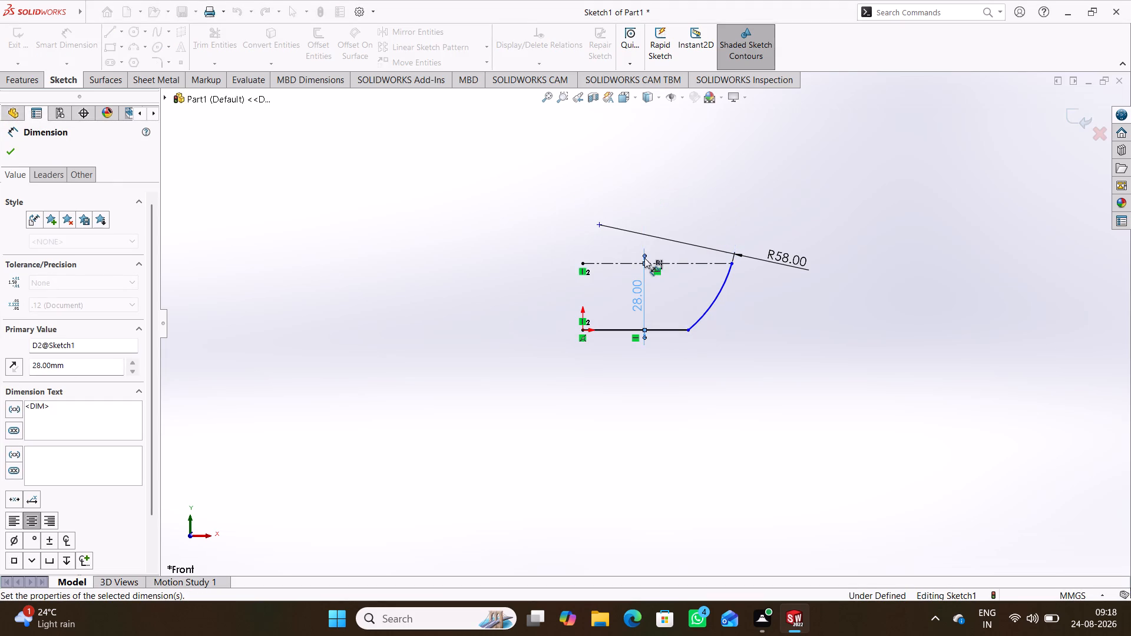
click(768, 449)
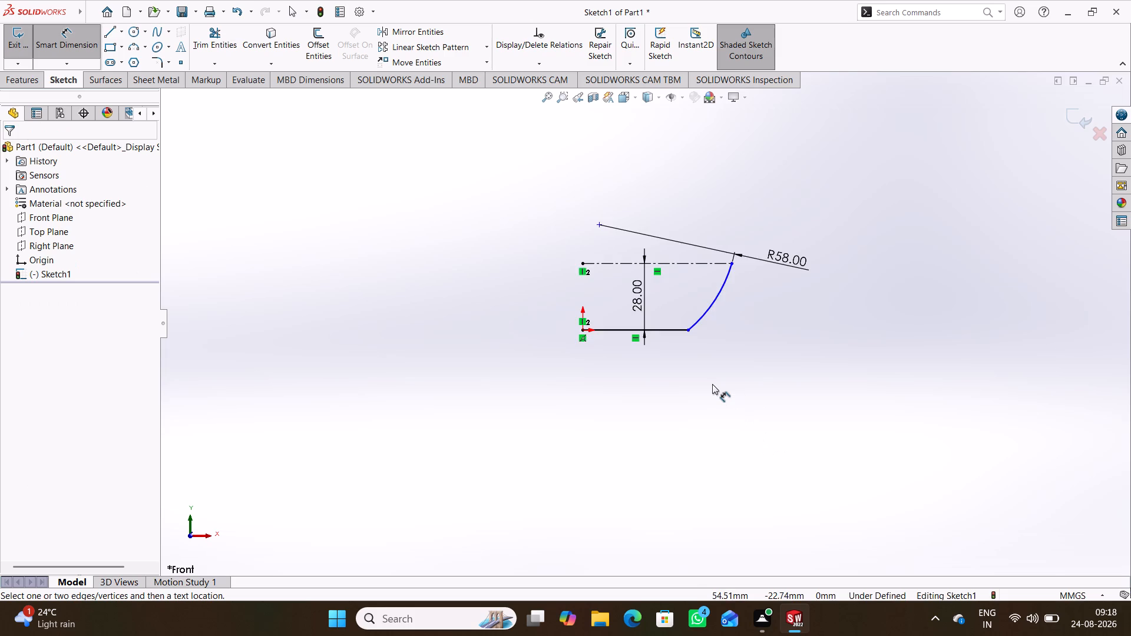
Dimension the centerline's length as 43 mm.
scroll(712, 384, down, 2)
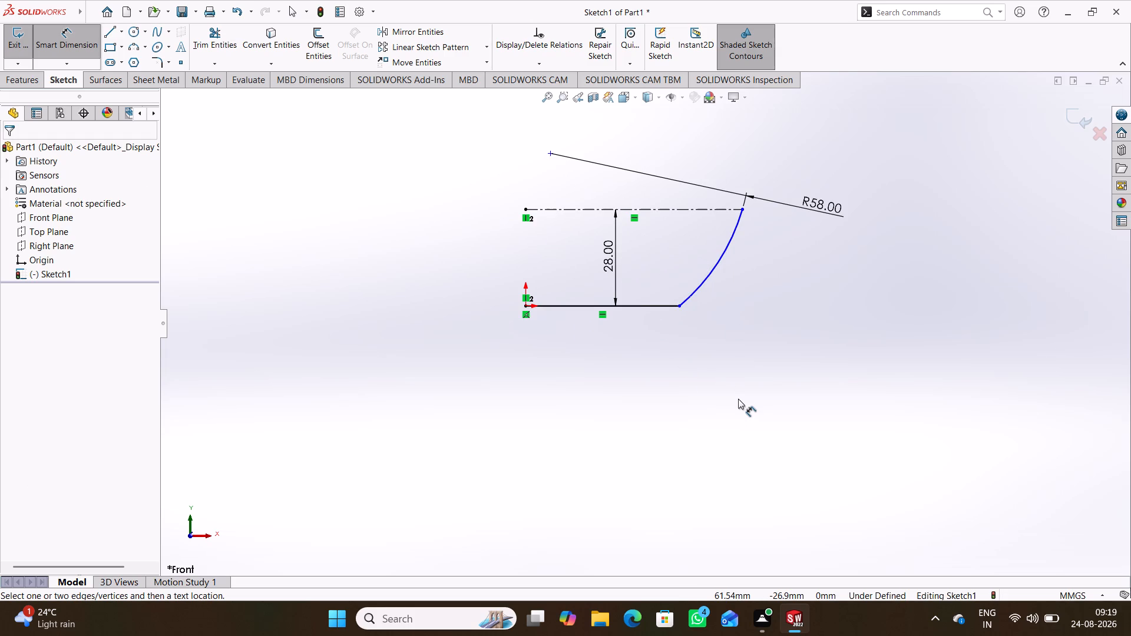
click(650, 208)
click(631, 133)
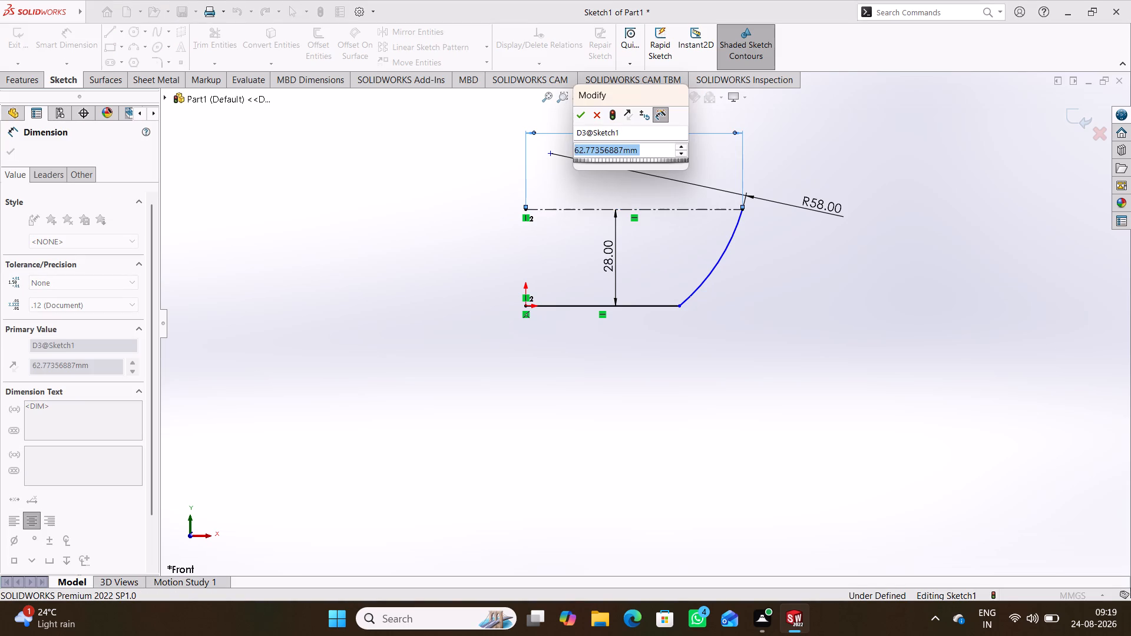
text(43)
key(Return)
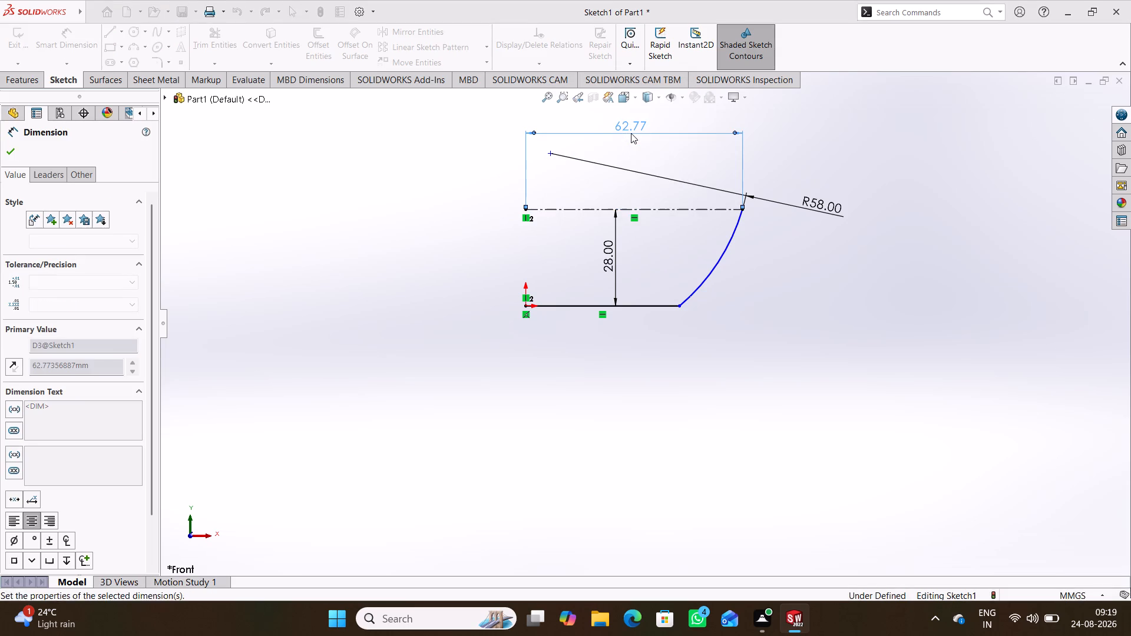
click(684, 361)
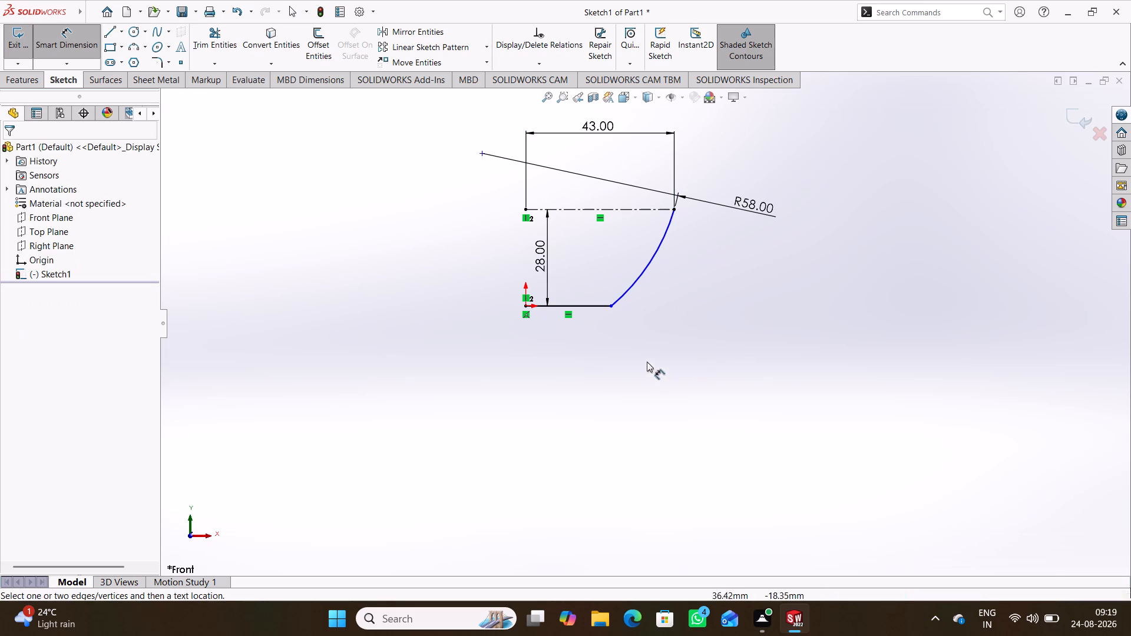
Dimension the bottom line's length as 31 mm.
click(588, 308)
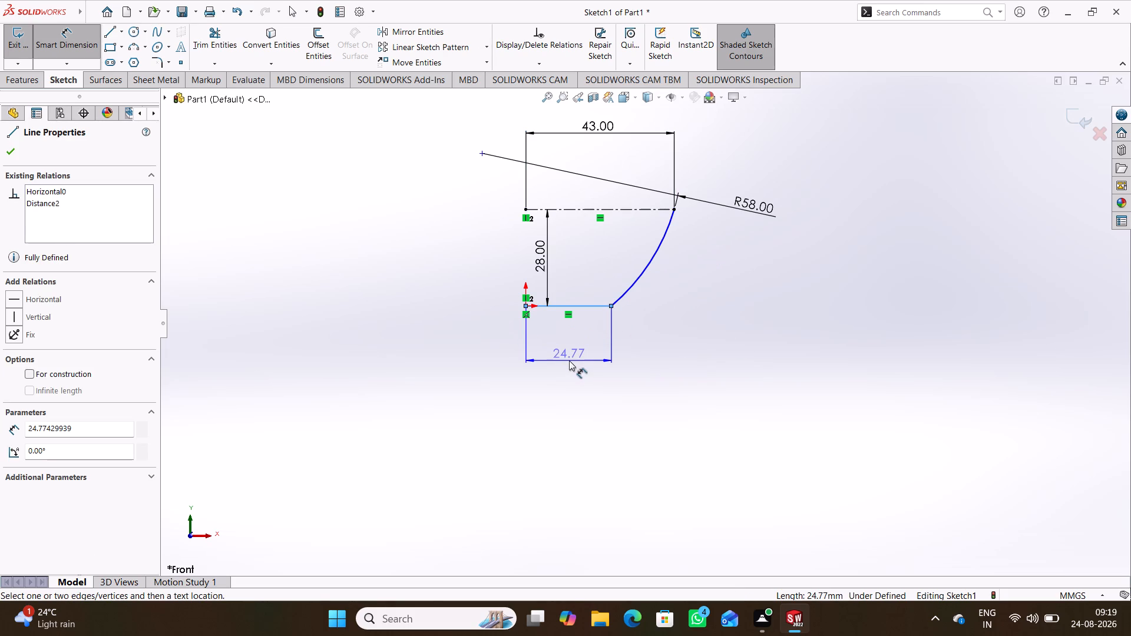
click(568, 360)
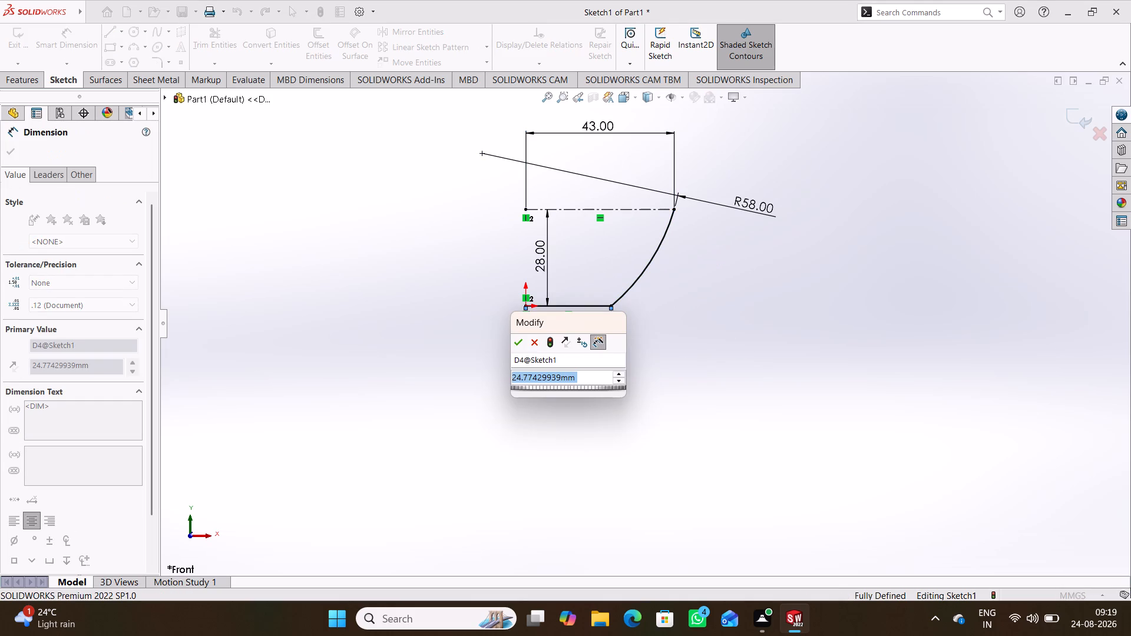
text(31)
key(Return)
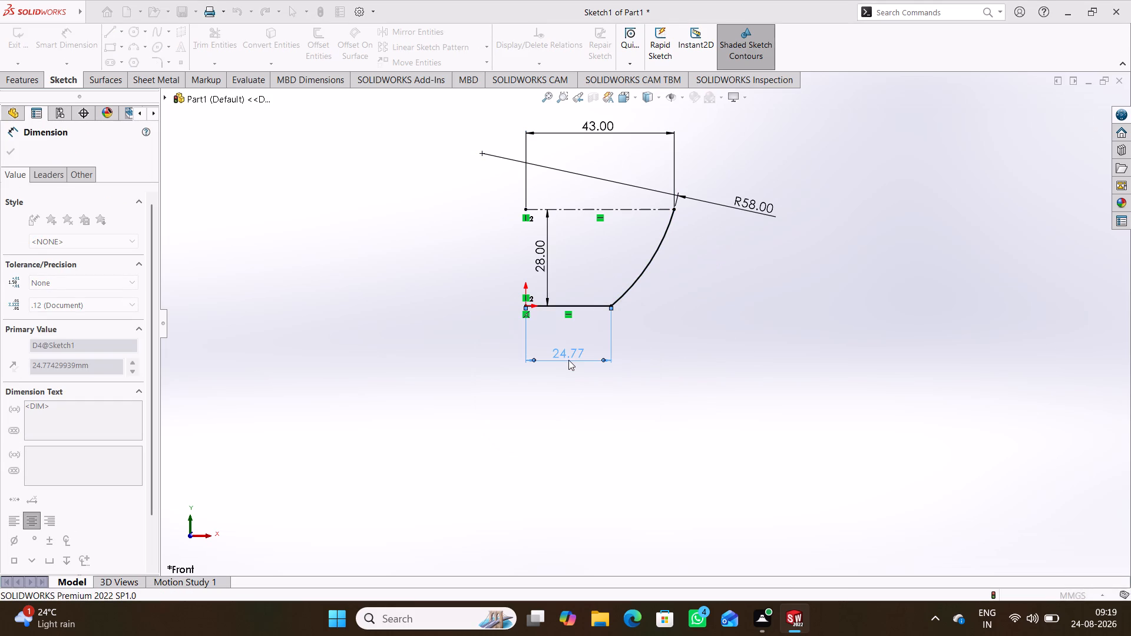
click(811, 343)
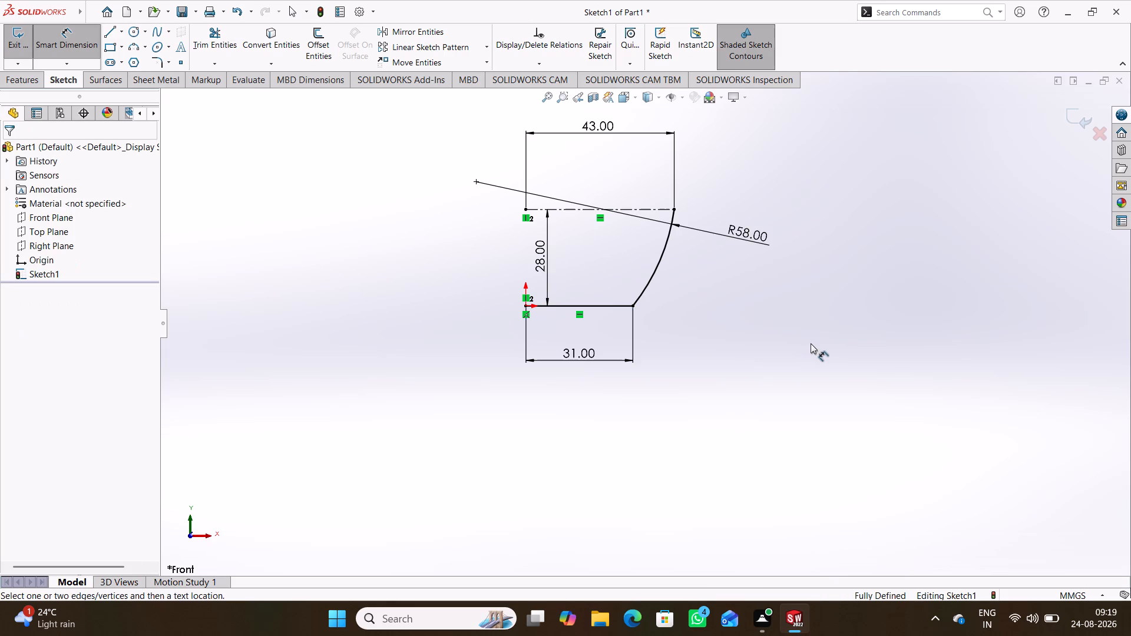
Exit the profile sketch, keeping its changes, and clear the selection.
click(1070, 110)
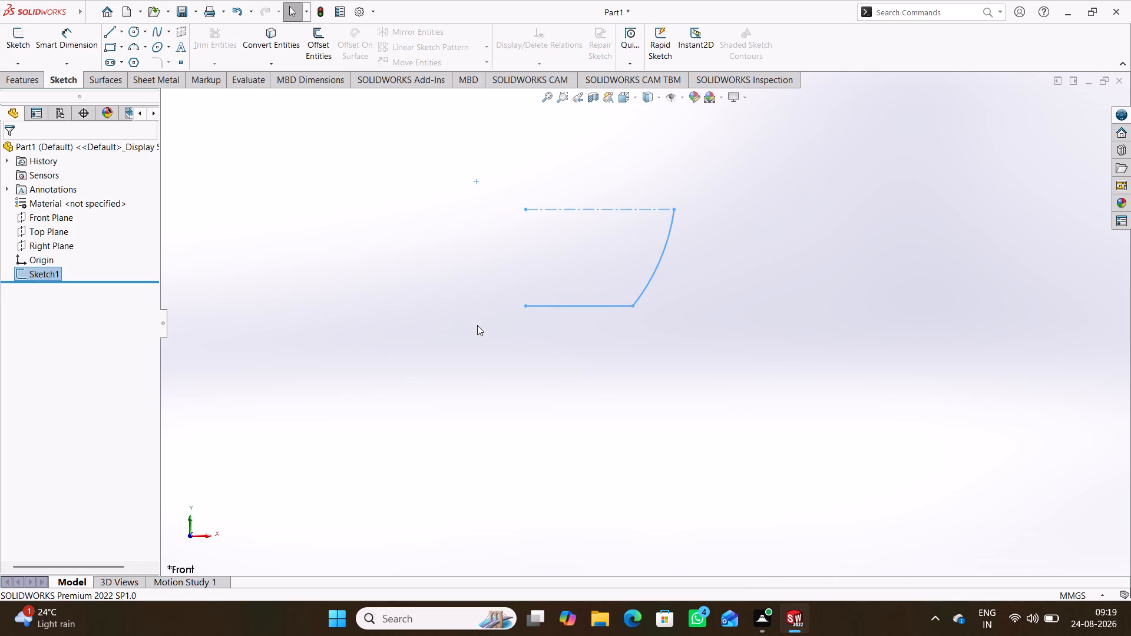
click(430, 214)
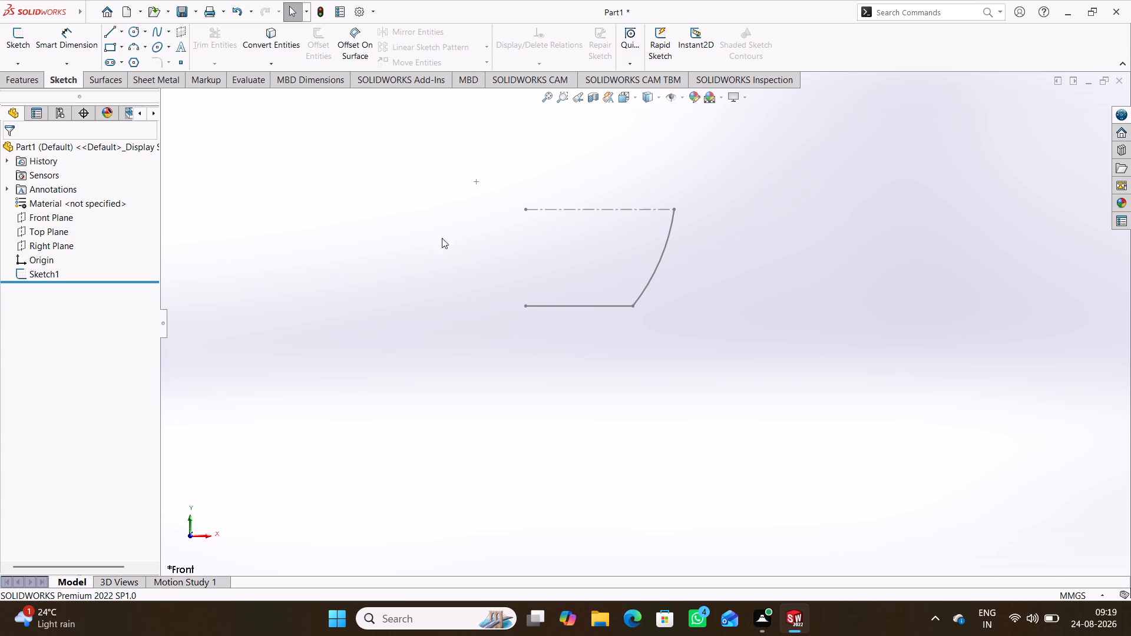
Reopen the profile sketch, draw a vertical centerline from the origin to the upper centerline's free endpoint, and exit the sketch.
double_click(543, 306)
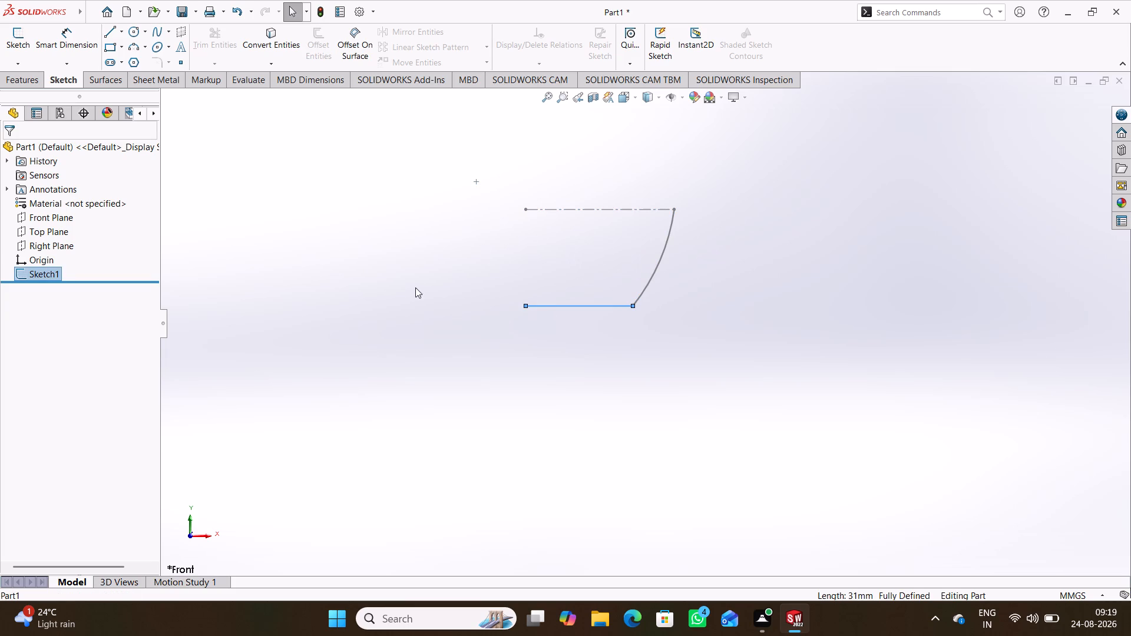
double_click(593, 211)
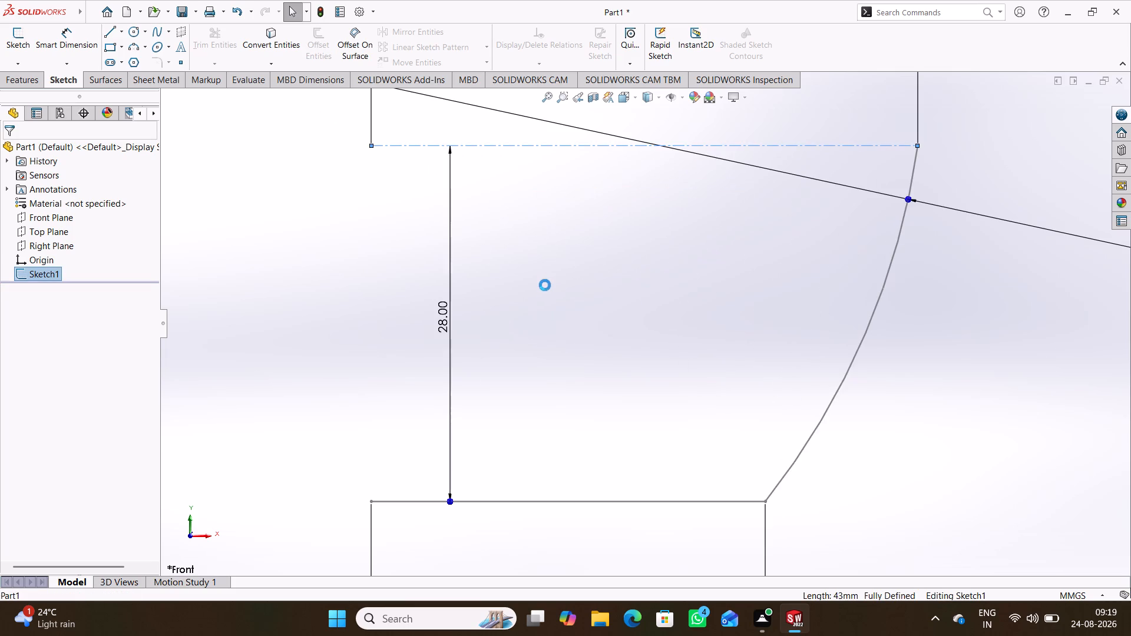
scroll(566, 327, up, 5)
click(449, 302)
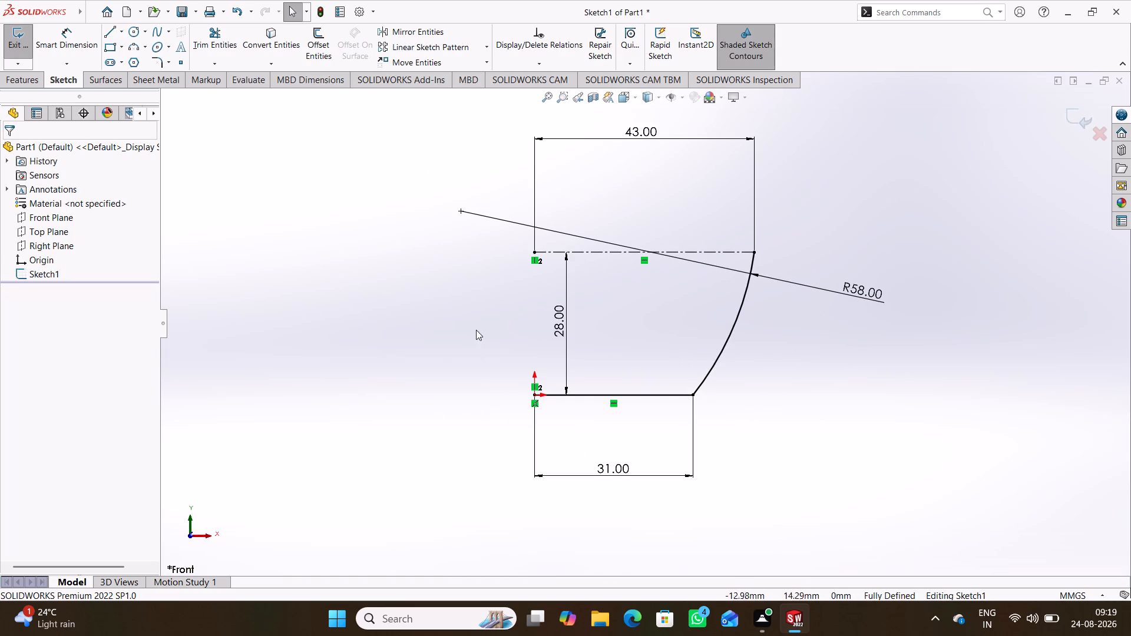
click(534, 374)
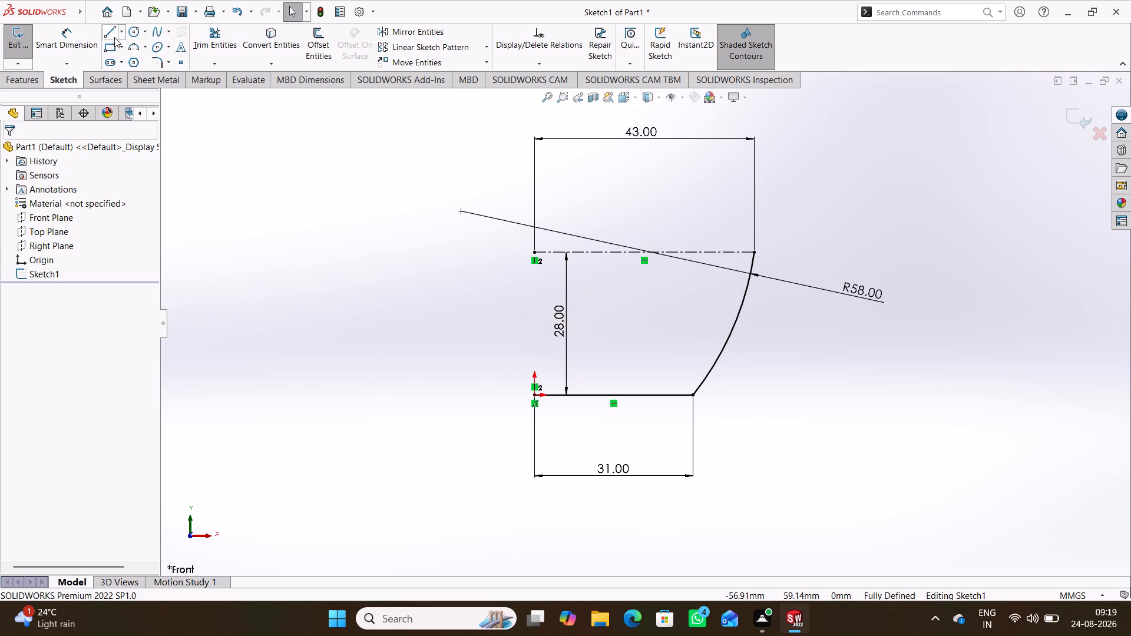
click(120, 32)
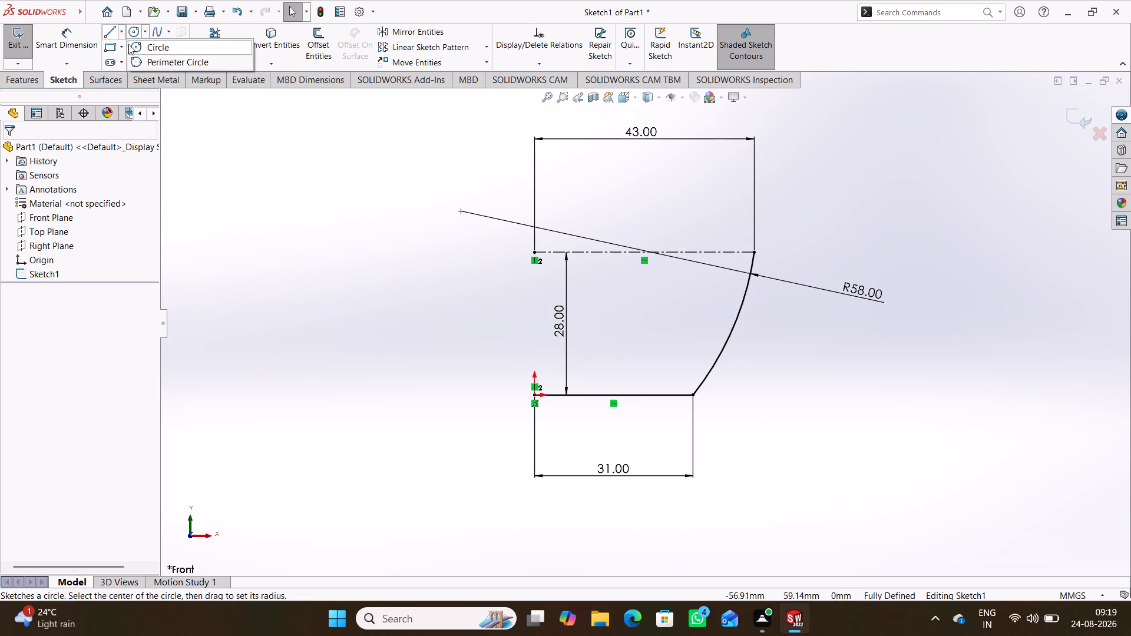
click(117, 57)
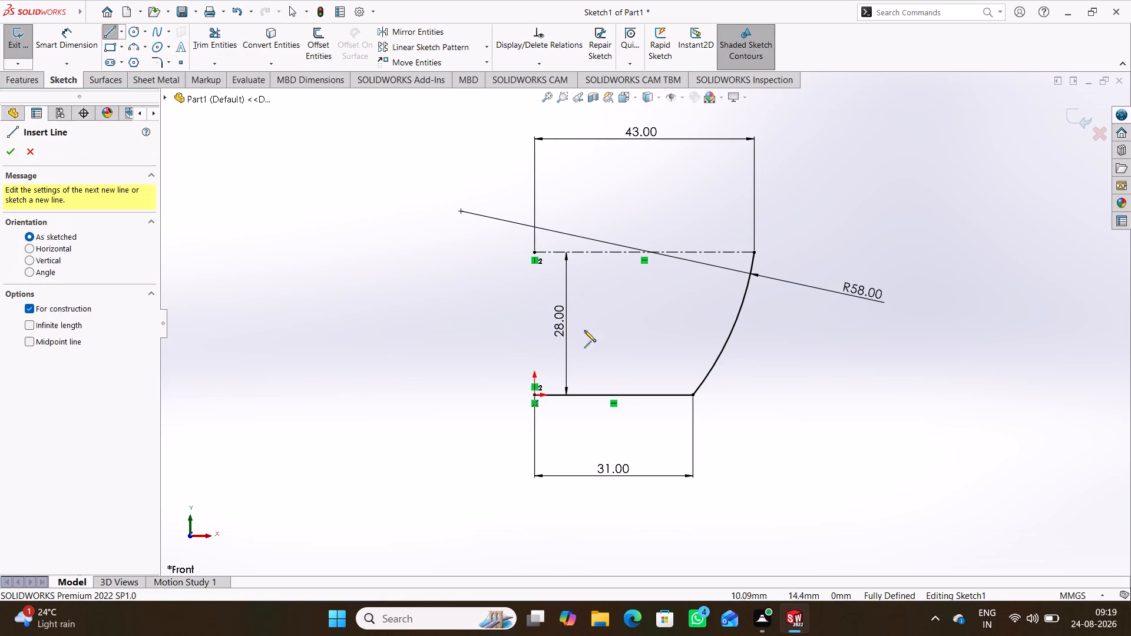
click(533, 395)
click(534, 251)
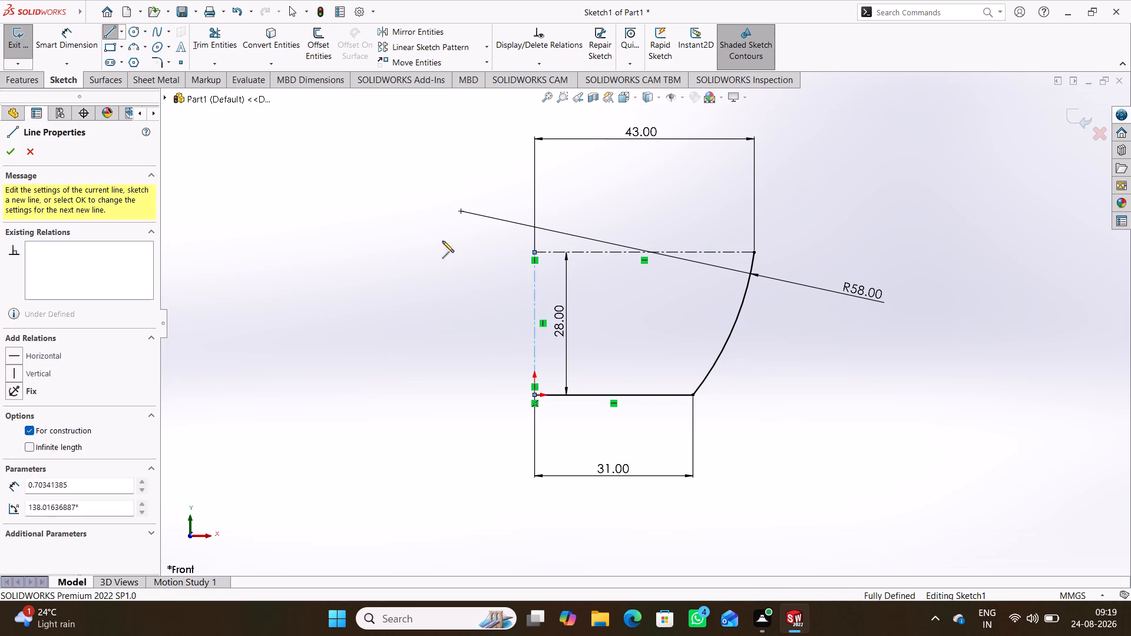
right_click(400, 226)
click(455, 238)
click(811, 366)
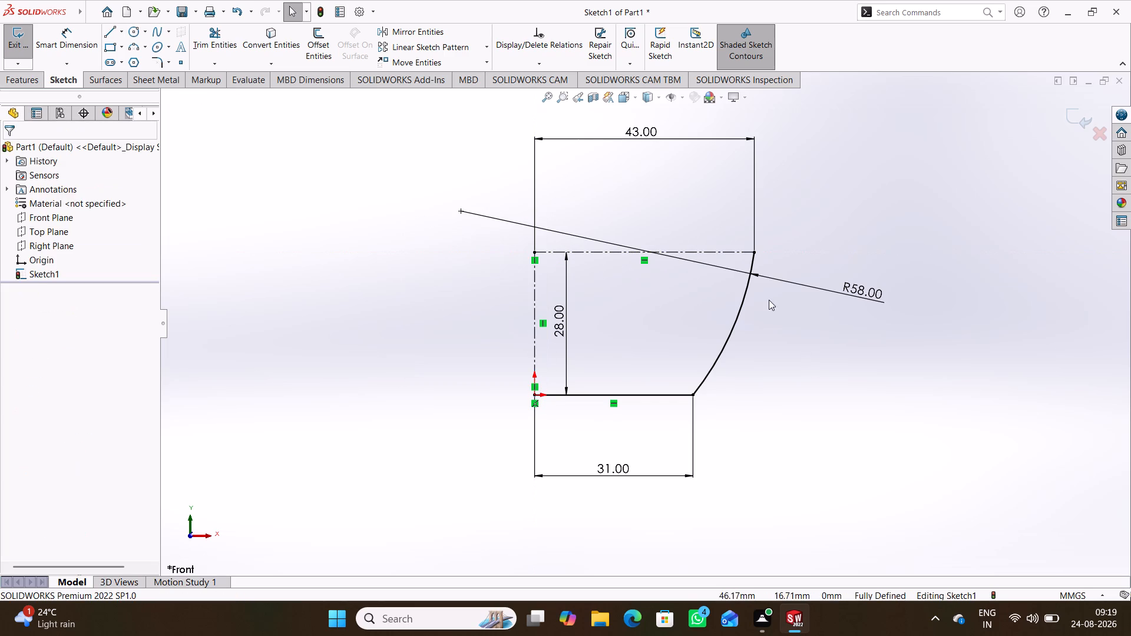
click(1079, 121)
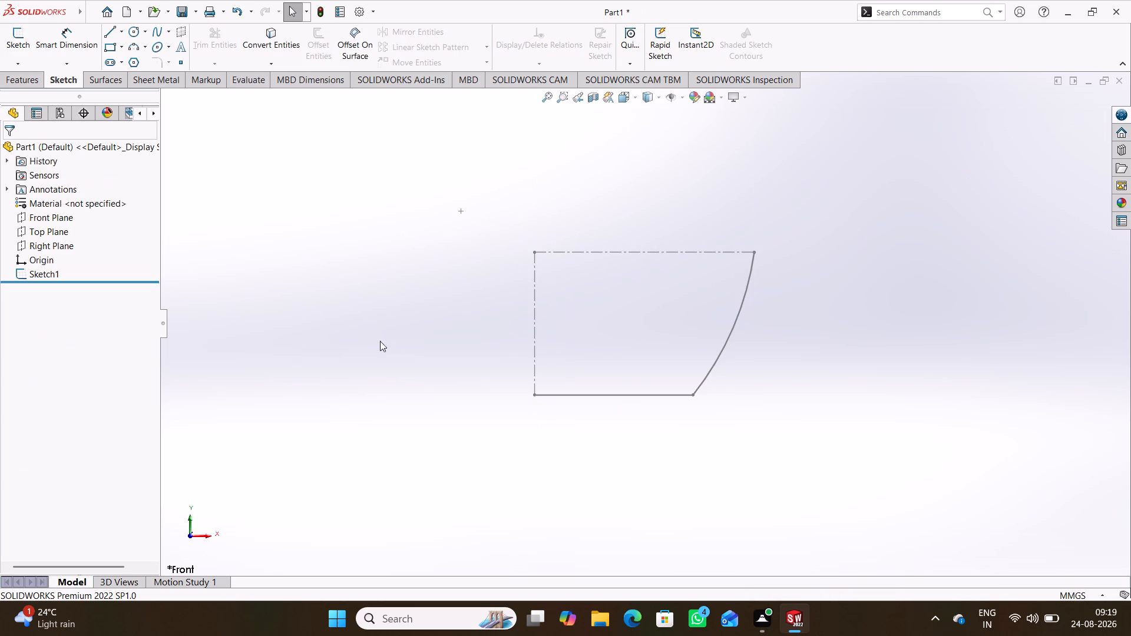
click(381, 273)
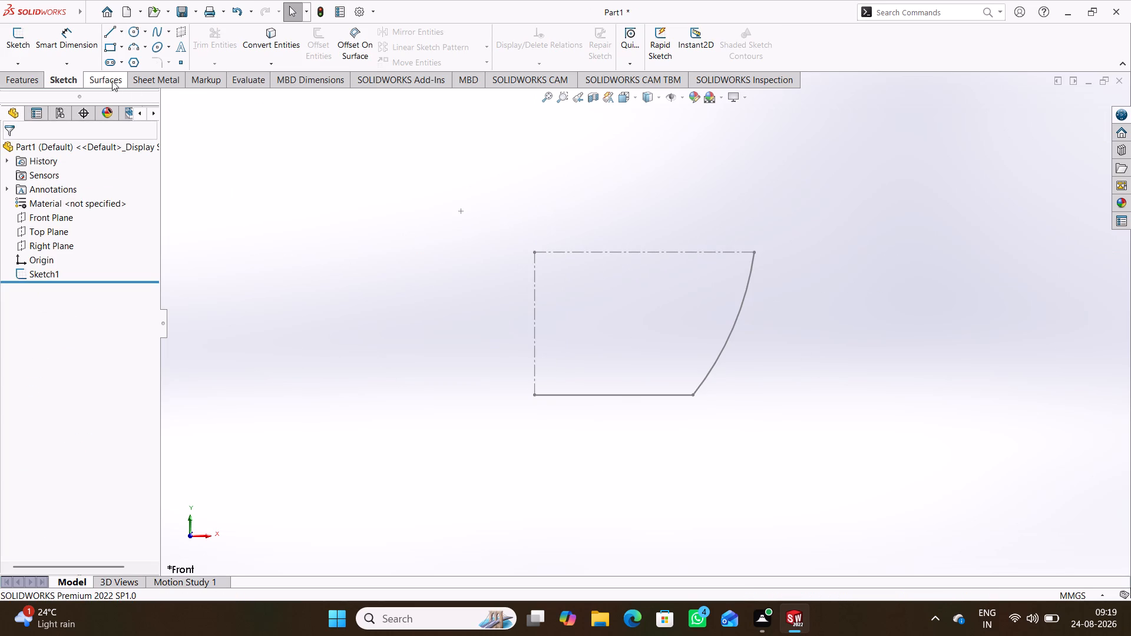
Create a revolved surface from the profile, turning it 360° about the vertical centerline.
click(109, 80)
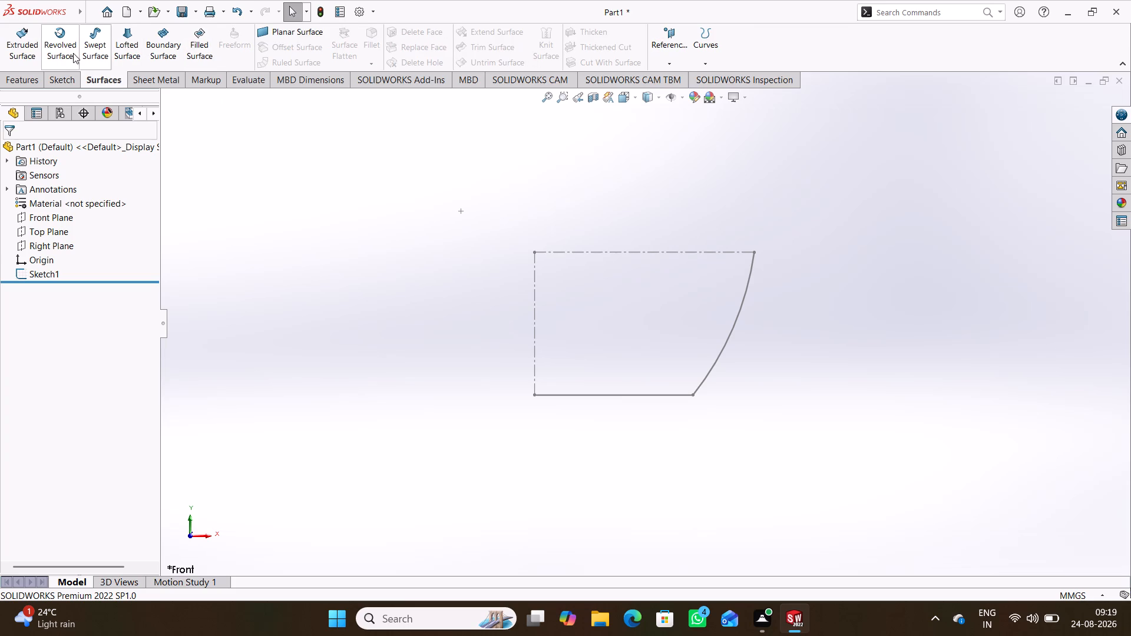
click(54, 51)
click(535, 297)
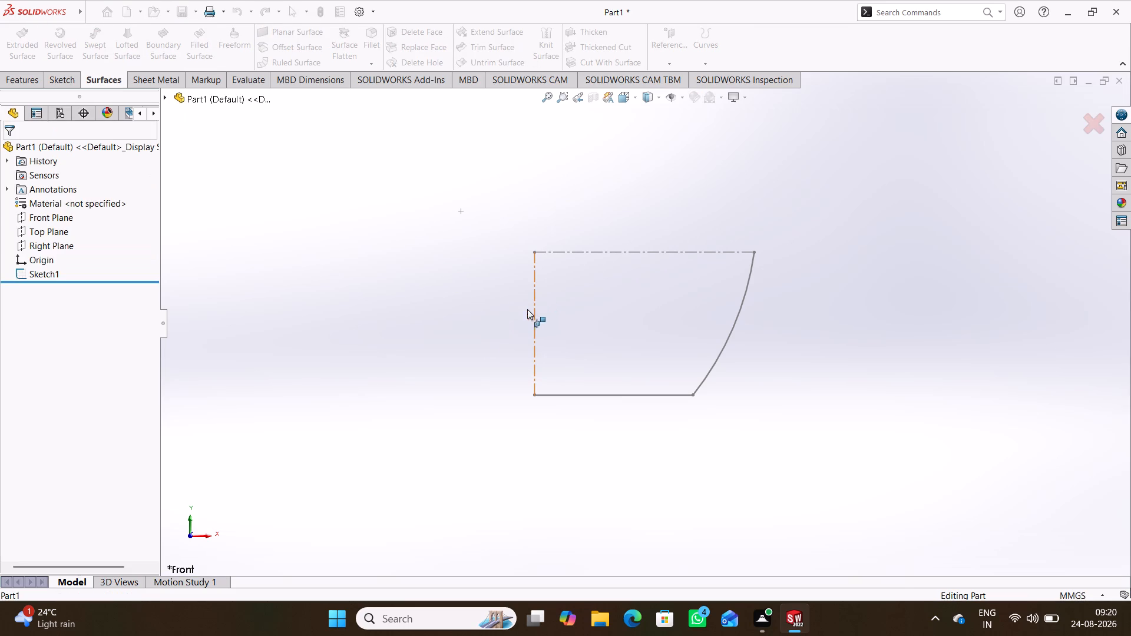
scroll(587, 423, up, 7)
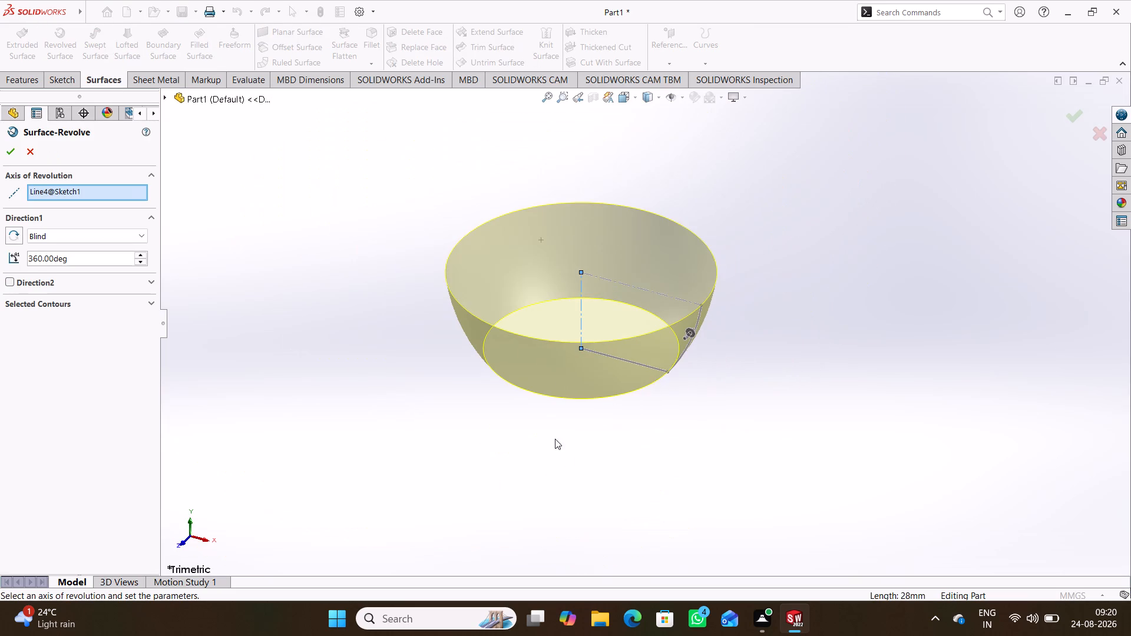
middle_drag(567, 468, 643, 439)
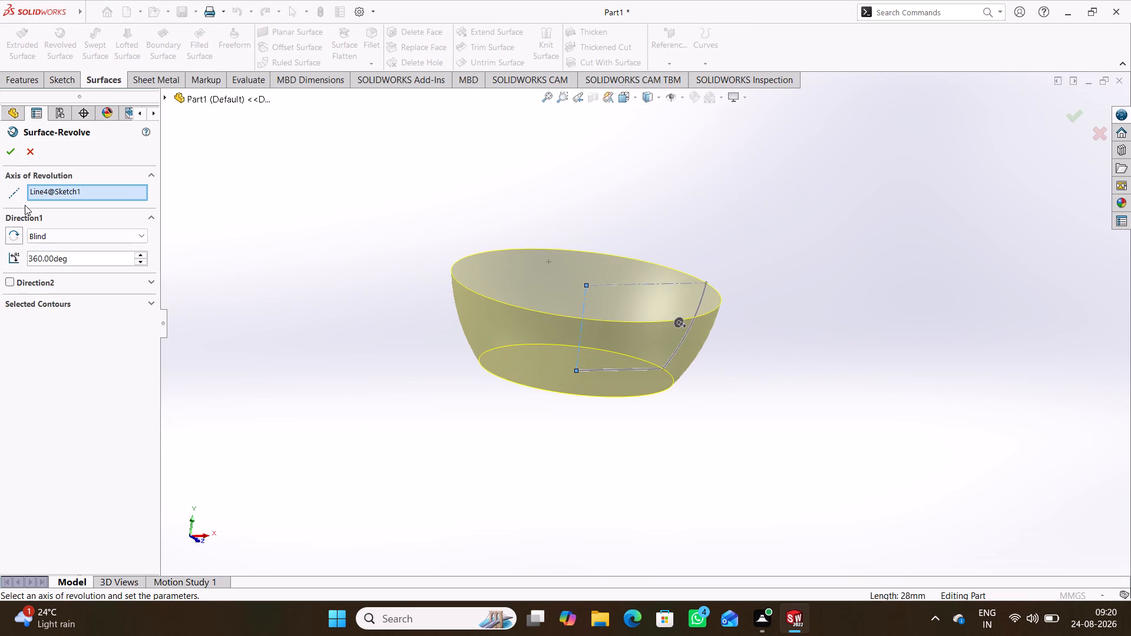
click(13, 150)
click(522, 415)
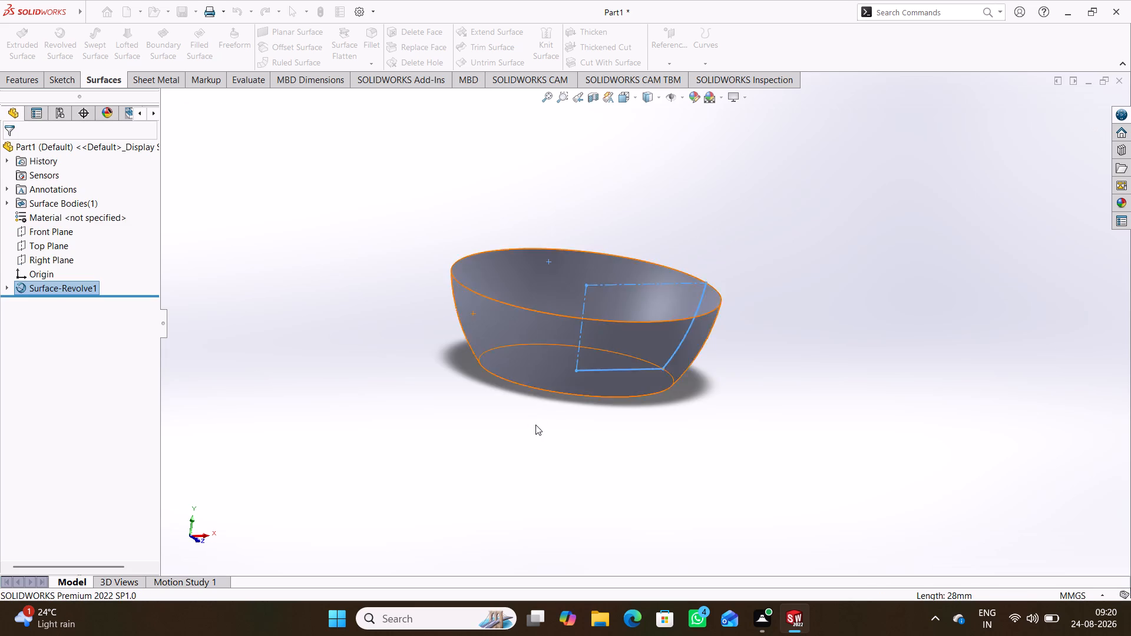
Edit the revolved surface's sketch and halve the top centerline's length to 21.5 mm.
middle_drag(547, 429, 520, 450)
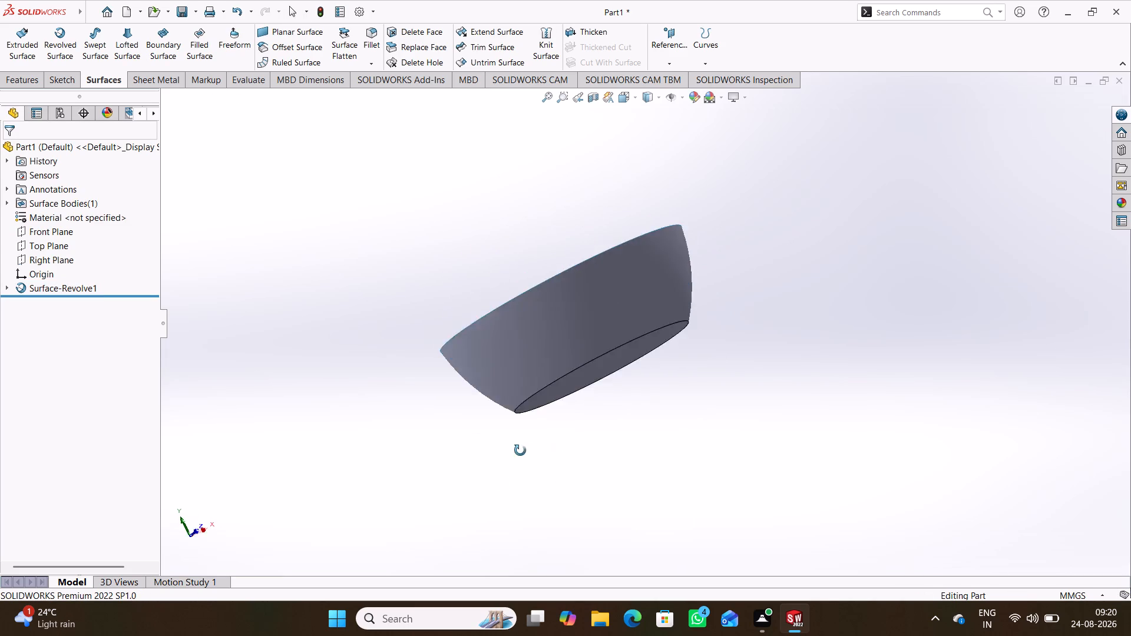
middle_drag(520, 450, 626, 539)
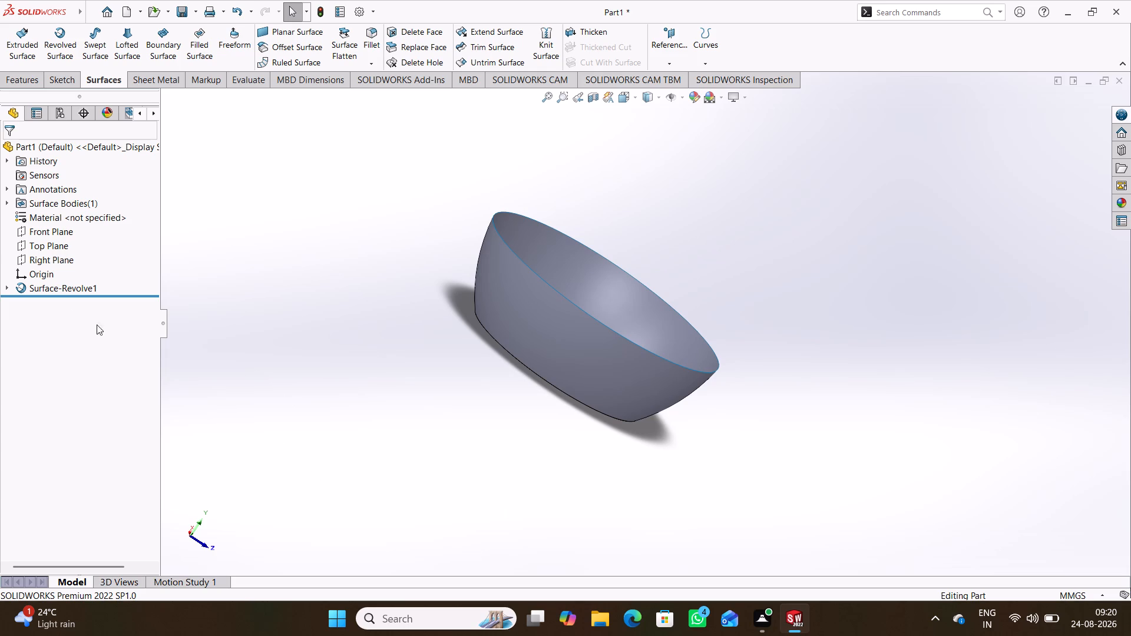
click(6, 290)
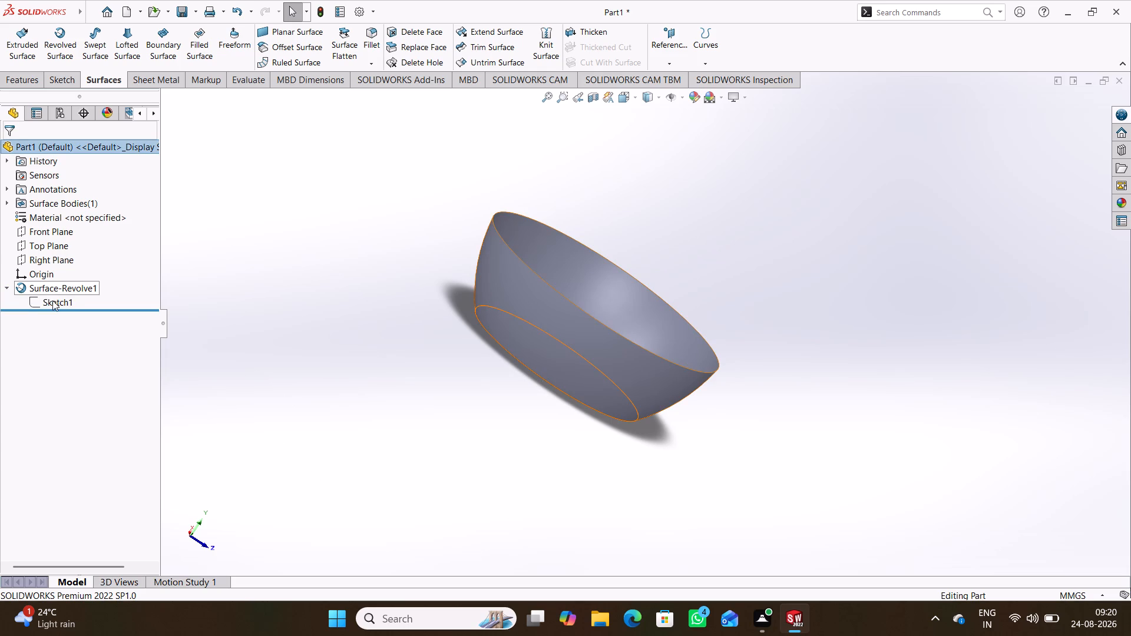
click(52, 300)
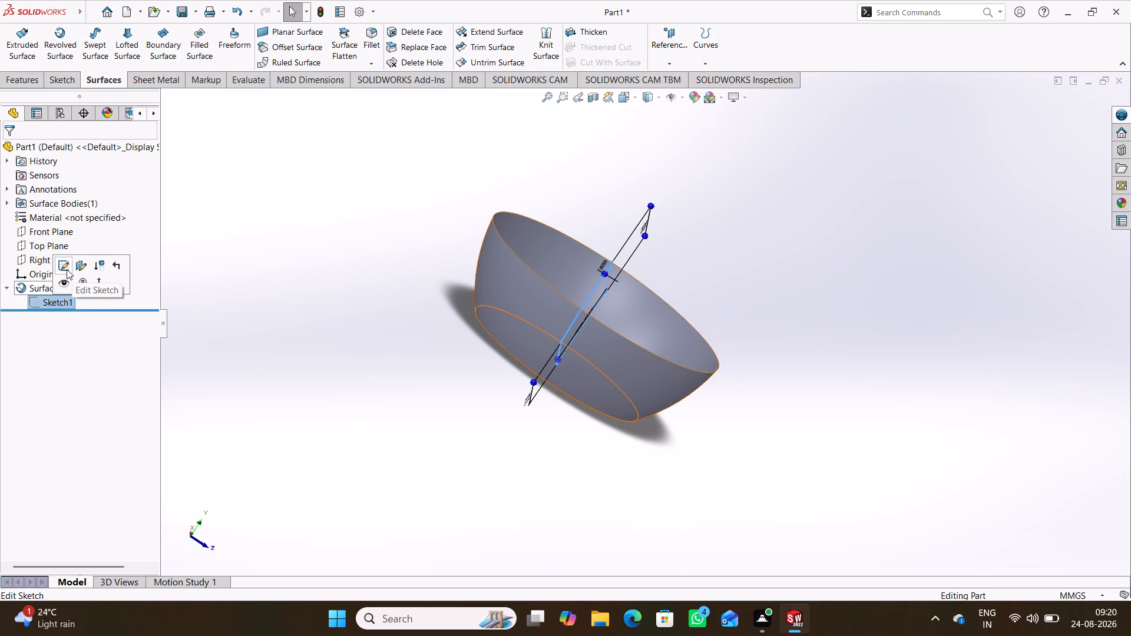
click(67, 269)
scroll(710, 304, down, 1)
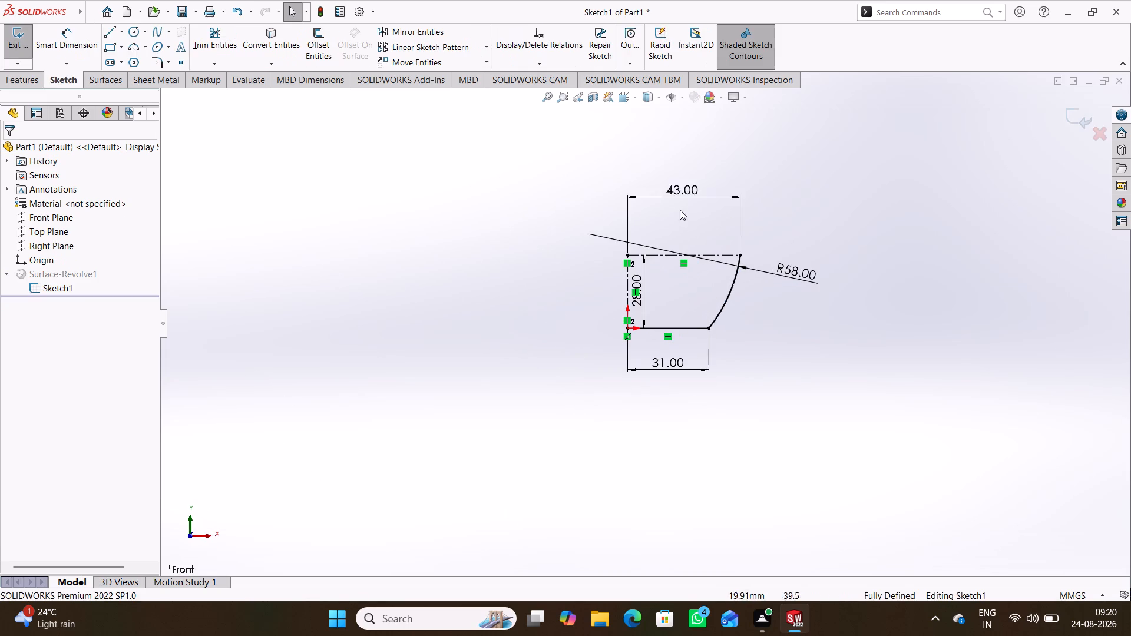
double_click(683, 193)
click(677, 204)
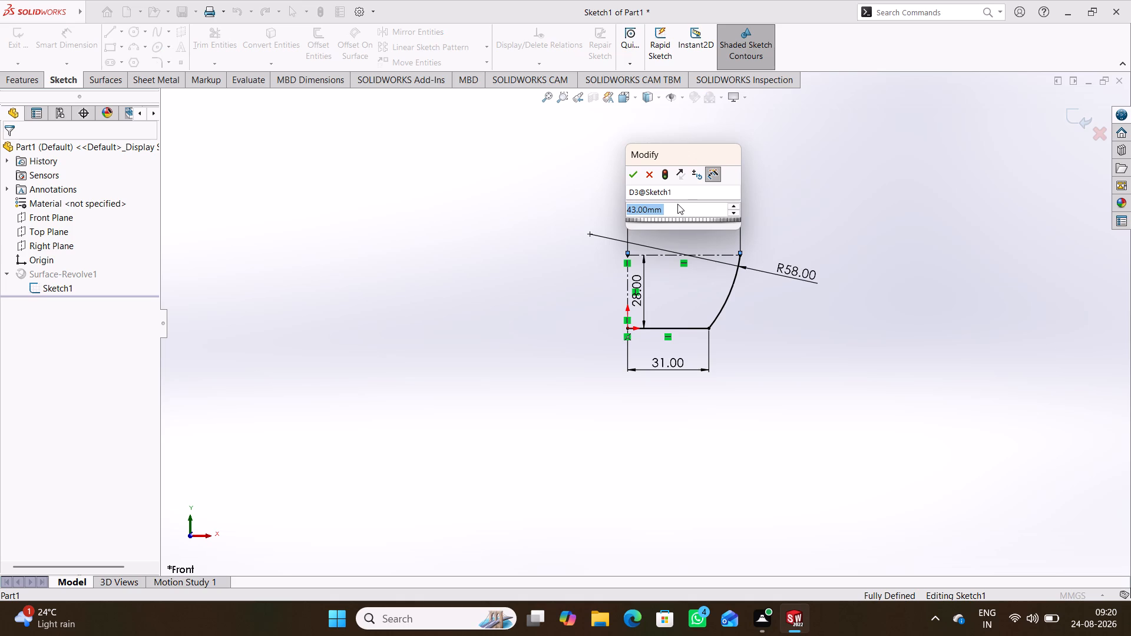
click(676, 209)
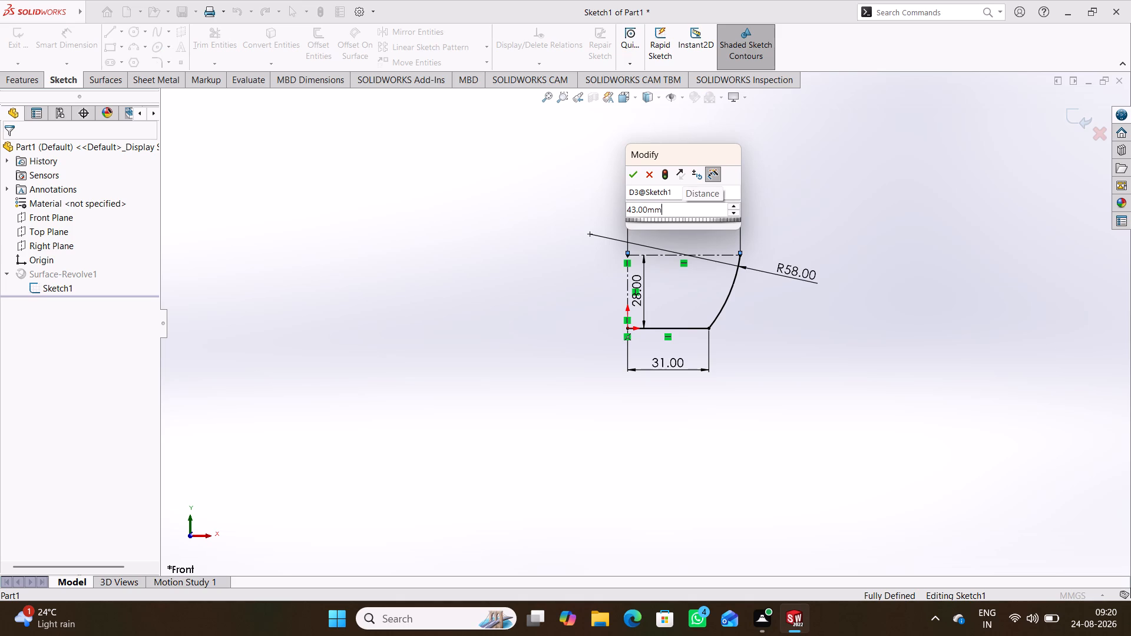
text(/2)
key(Return)
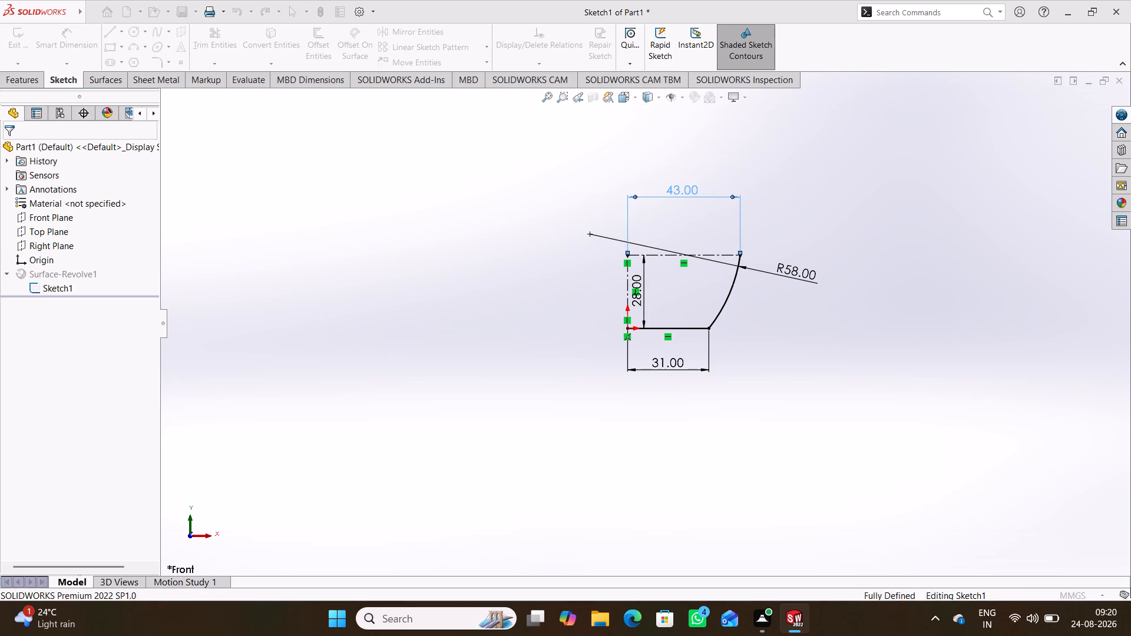
Halve the bottom line's length to 15.5 mm and exit the sketch to rebuild the revolved surface.
double_click(656, 367)
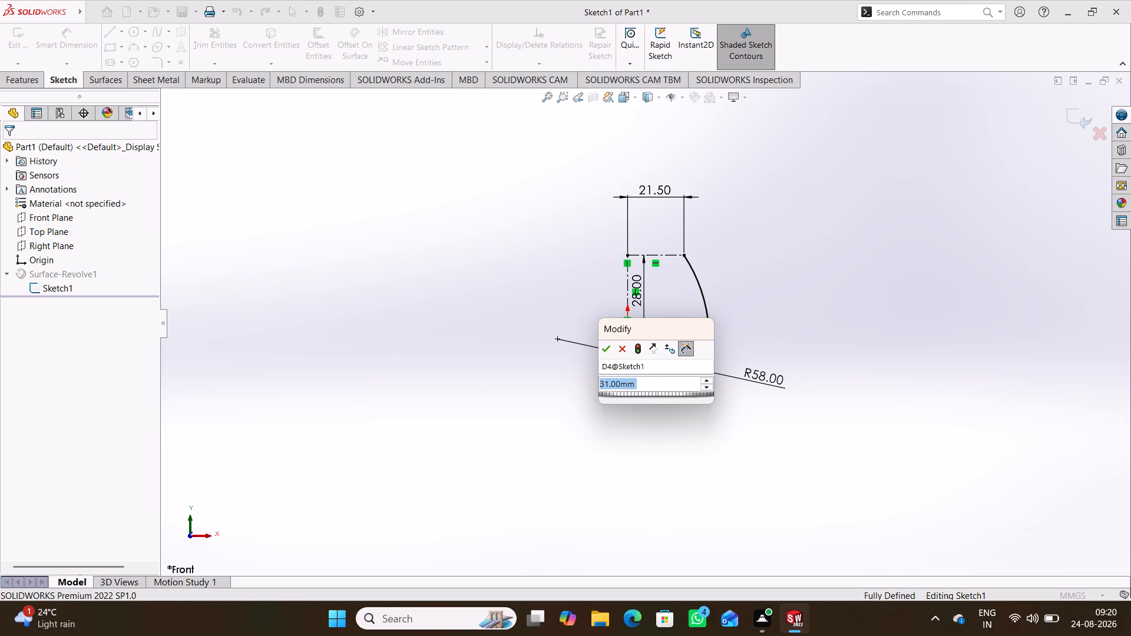
click(649, 382)
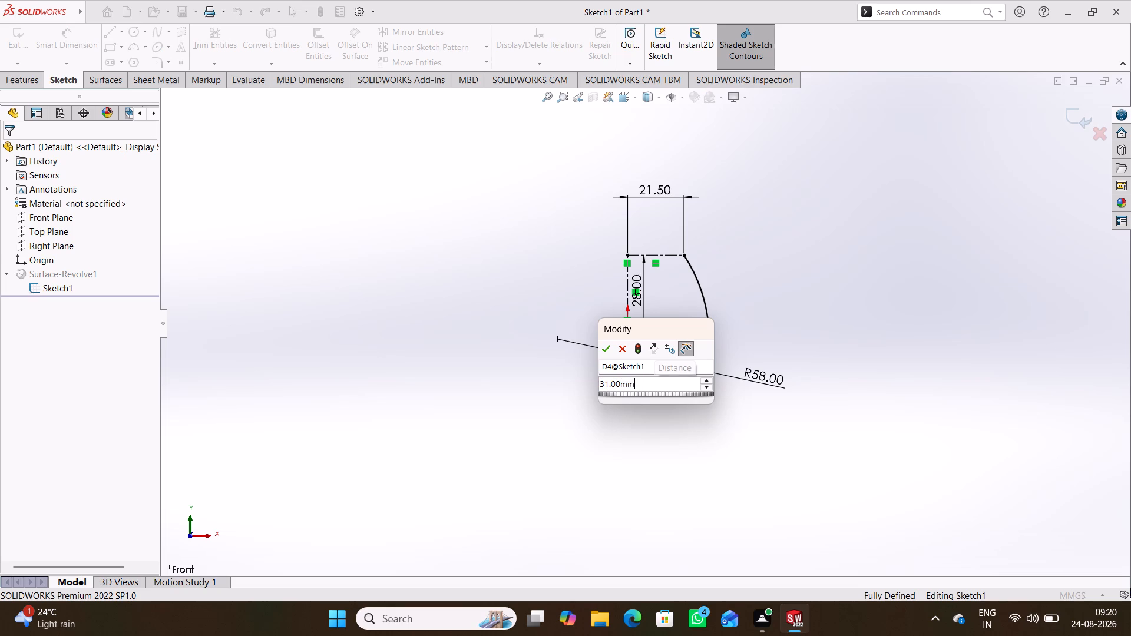
text(/2)
key(Return)
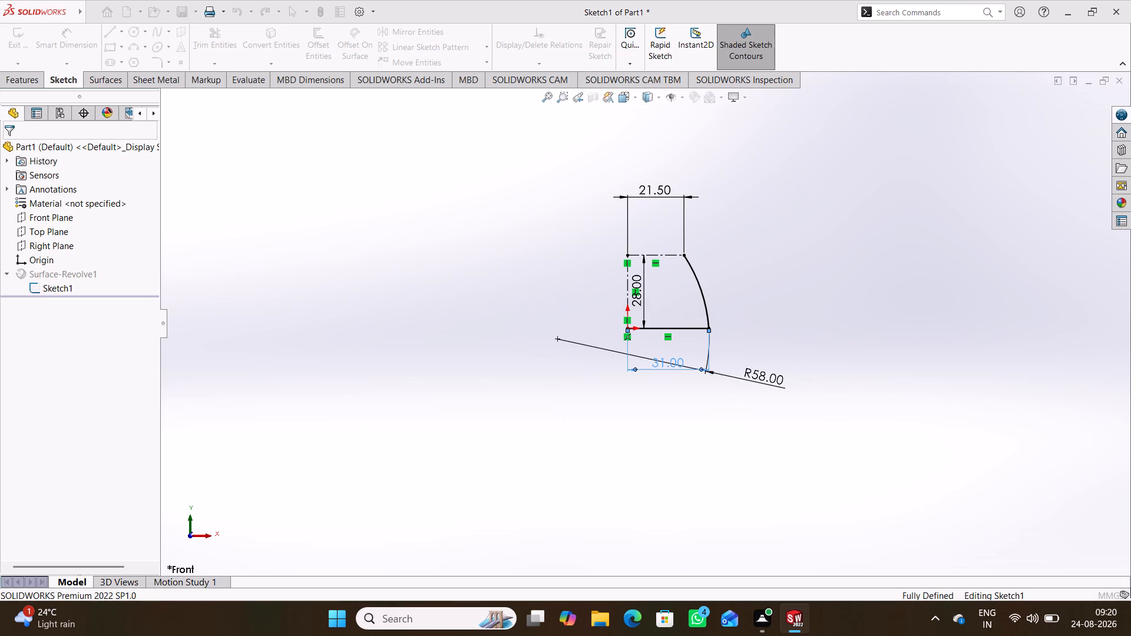
click(540, 426)
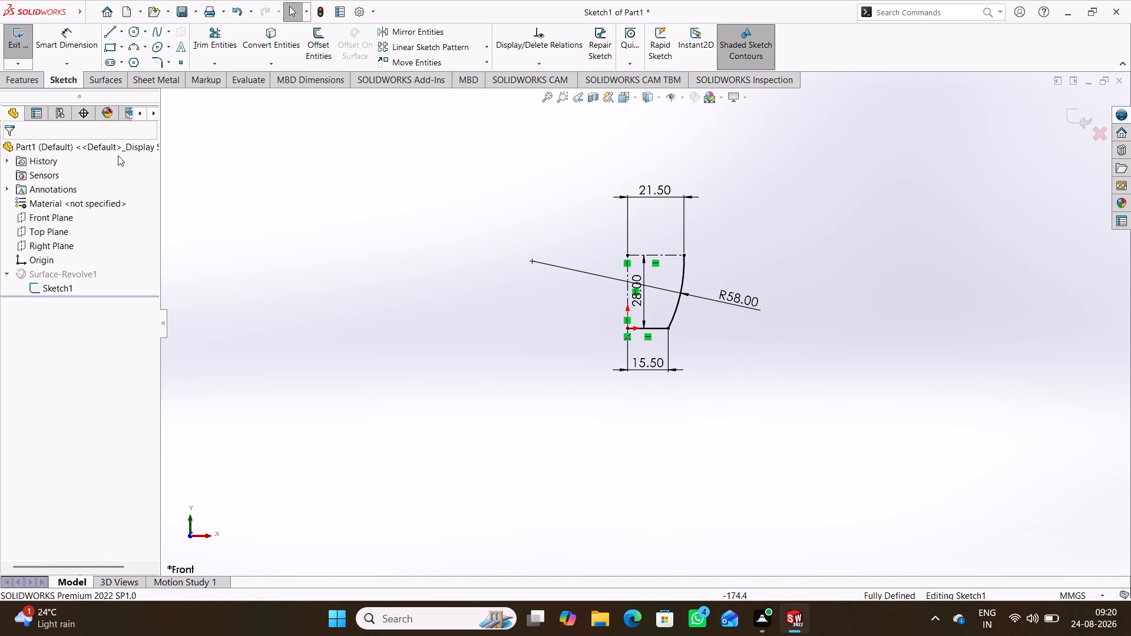
click(1074, 117)
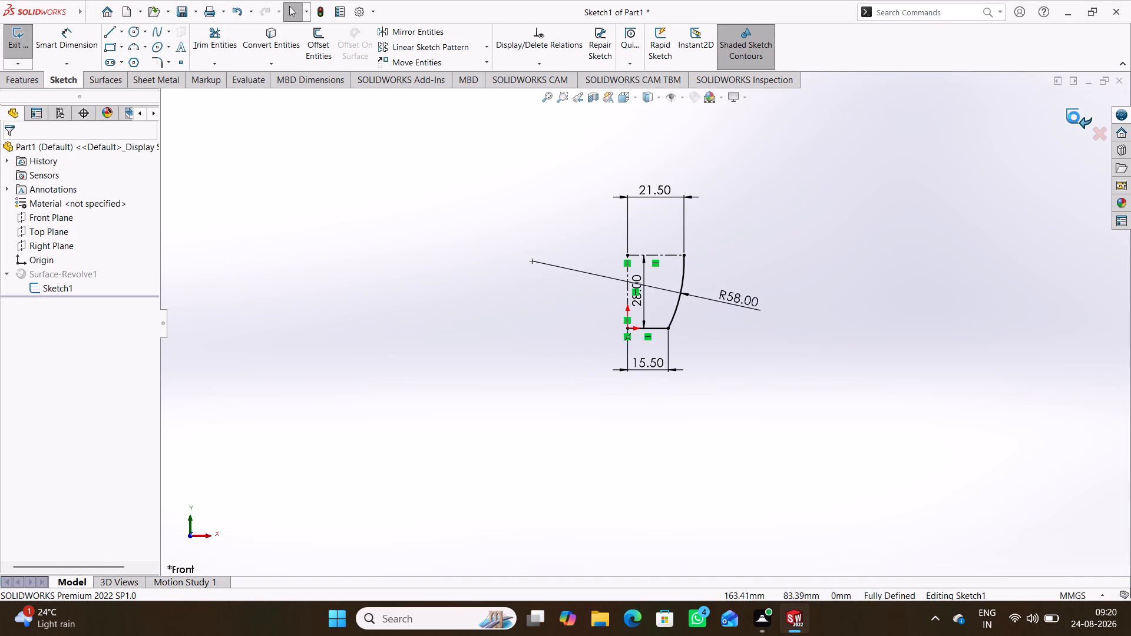
click(606, 423)
Examine the resized cup-shaped surface from several sides, including its inside and base.
middle_drag(638, 396, 626, 495)
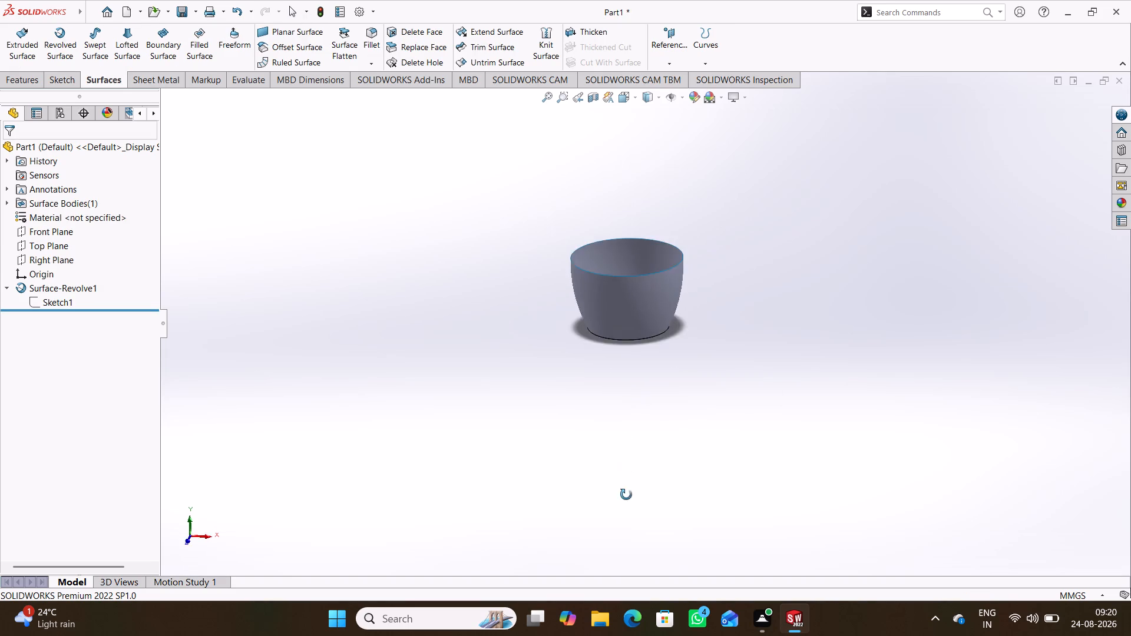
middle_drag(626, 495, 730, 535)
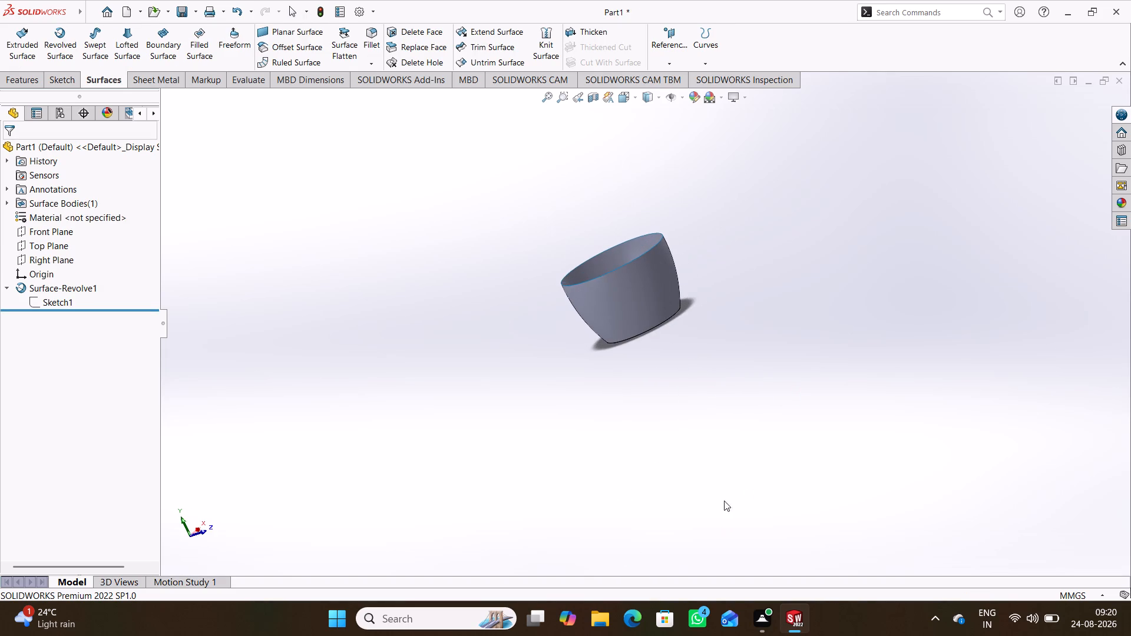
scroll(707, 281, down, 3)
middle_drag(591, 360, 699, 489)
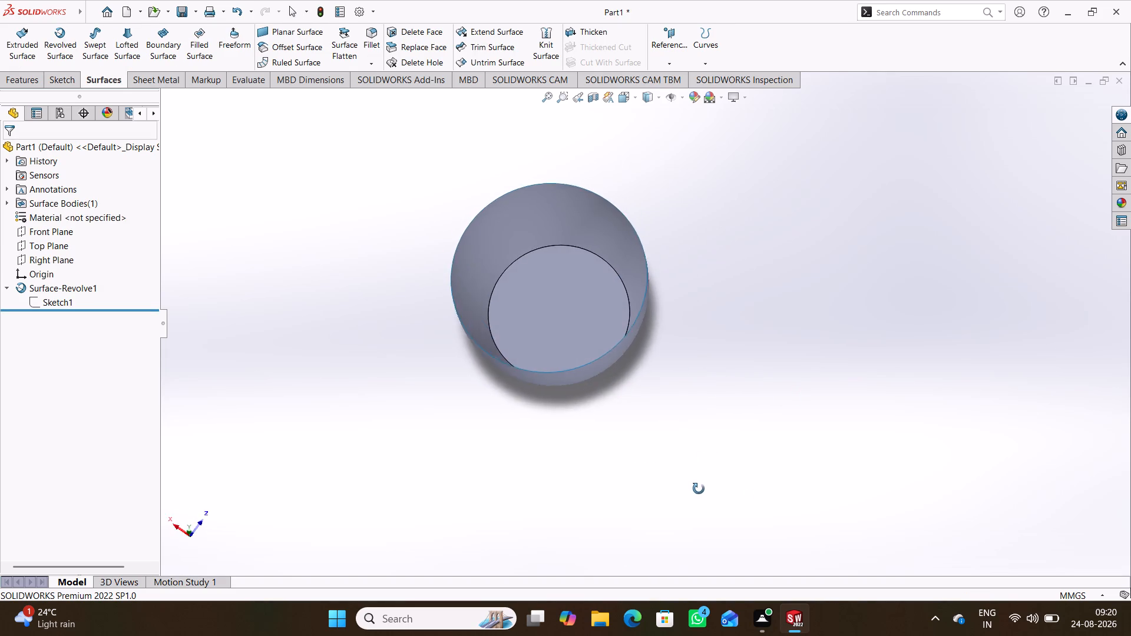
middle_drag(699, 489, 606, 439)
scroll(606, 439, up, 1)
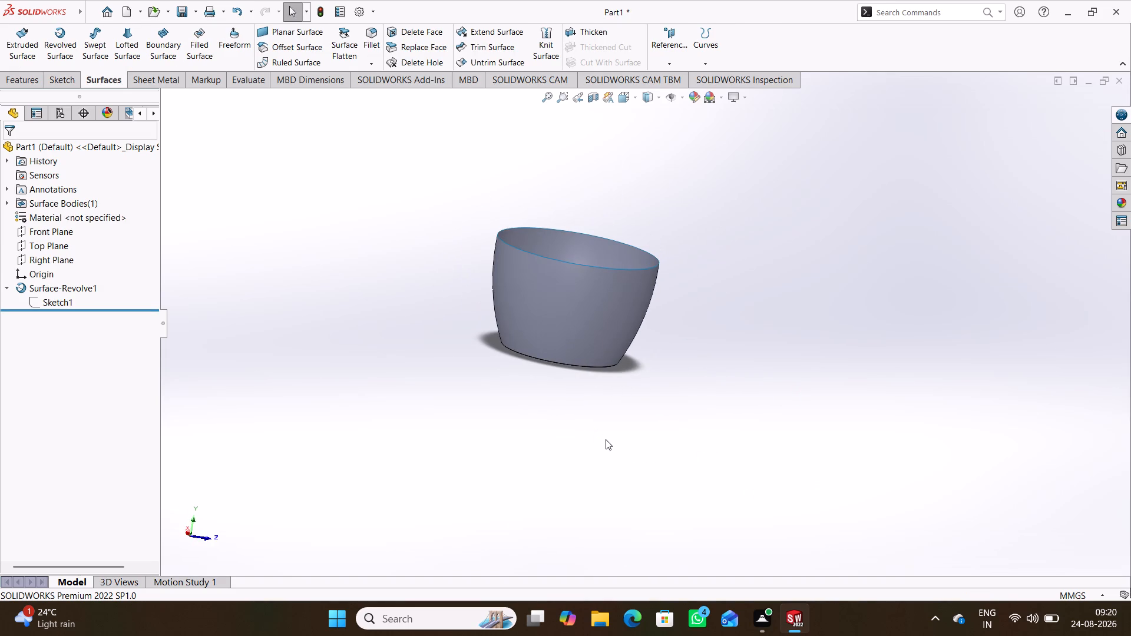
scroll(602, 425, up, 2)
middle_drag(597, 390, 727, 402)
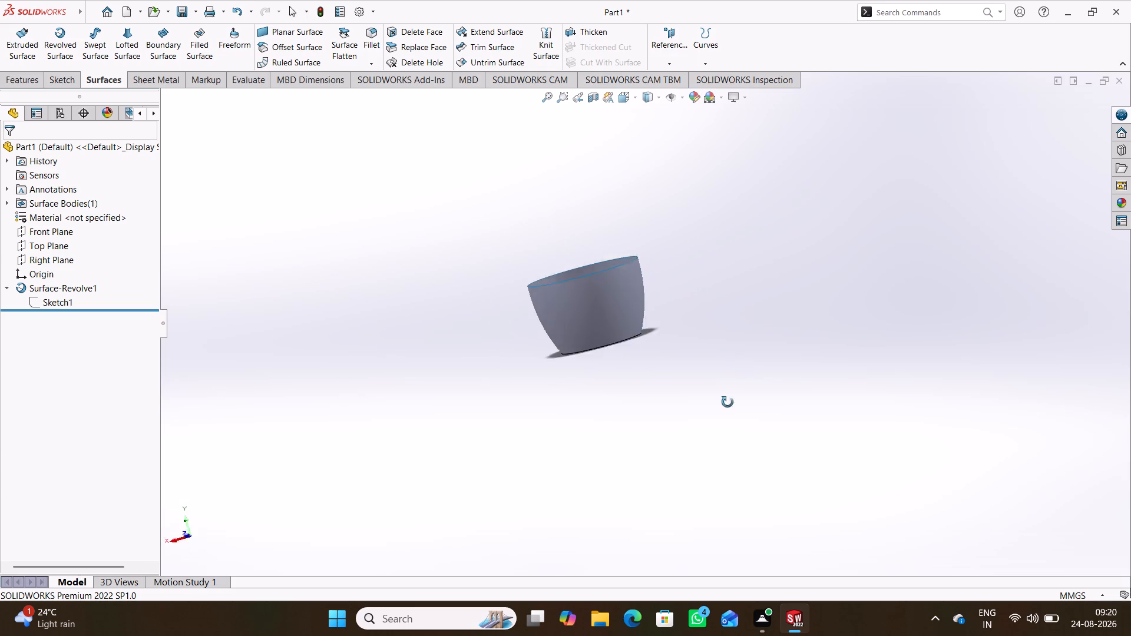
middle_drag(727, 402, 526, 594)
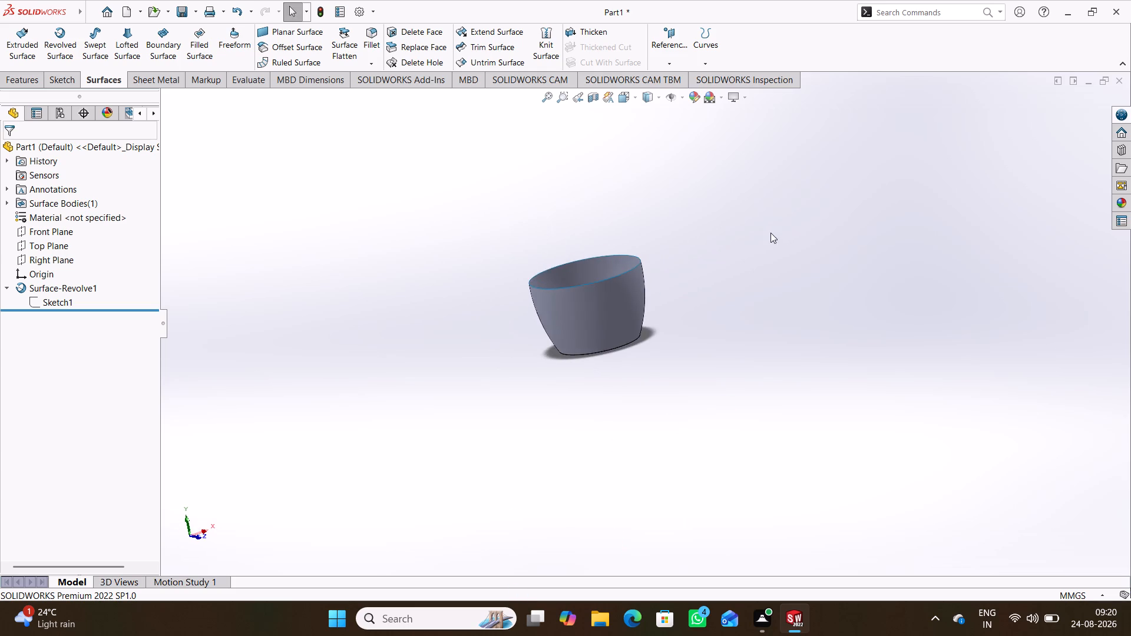
middle_drag(770, 233, 837, 300)
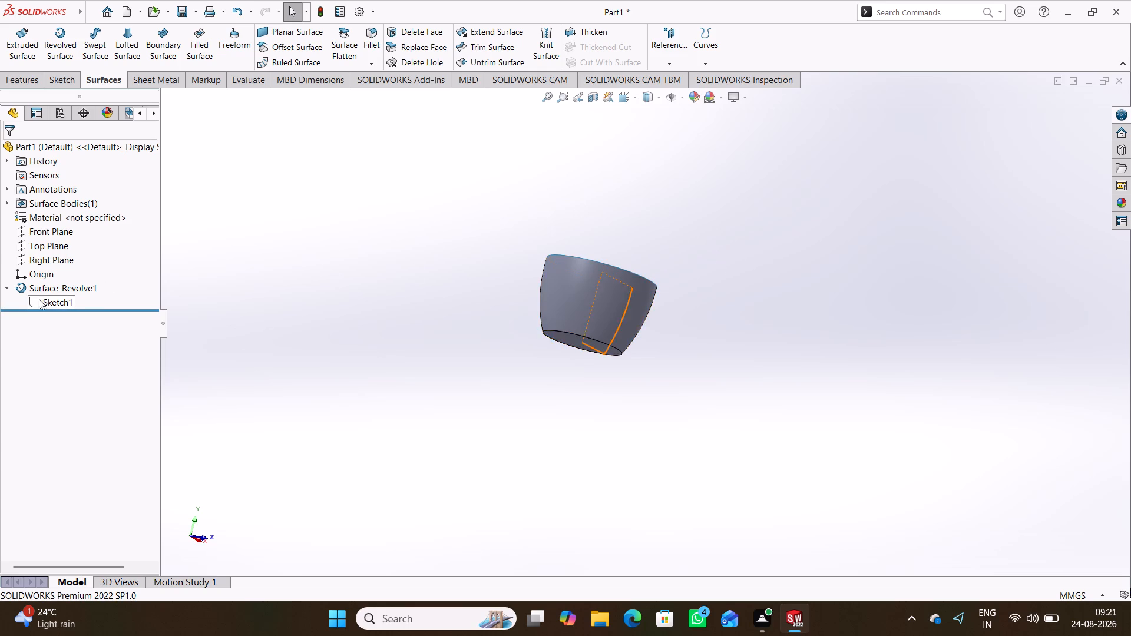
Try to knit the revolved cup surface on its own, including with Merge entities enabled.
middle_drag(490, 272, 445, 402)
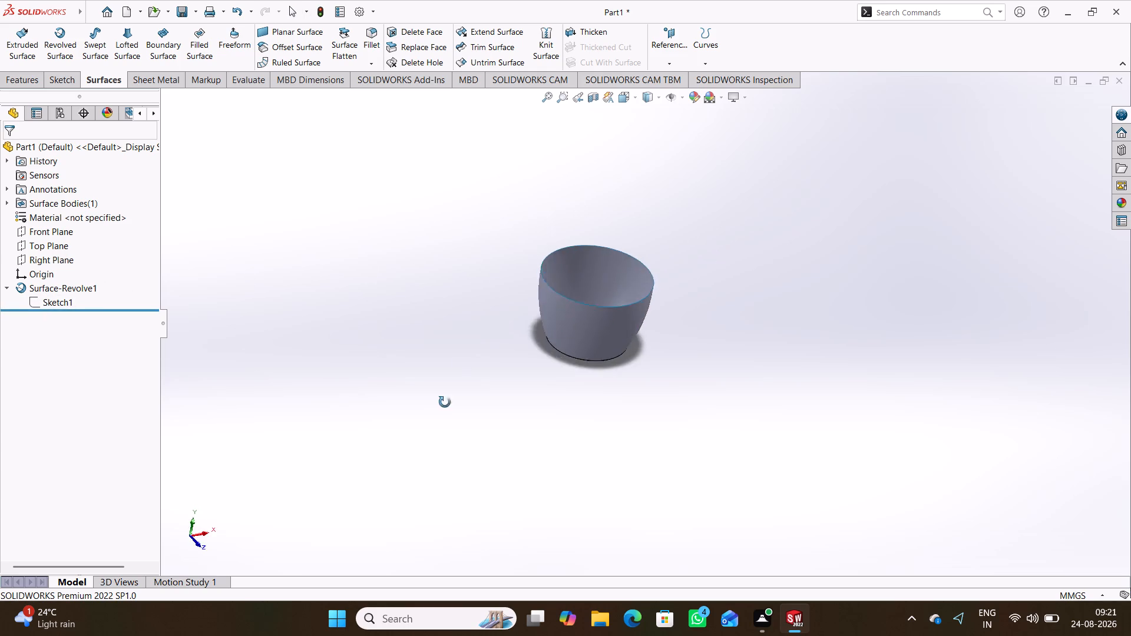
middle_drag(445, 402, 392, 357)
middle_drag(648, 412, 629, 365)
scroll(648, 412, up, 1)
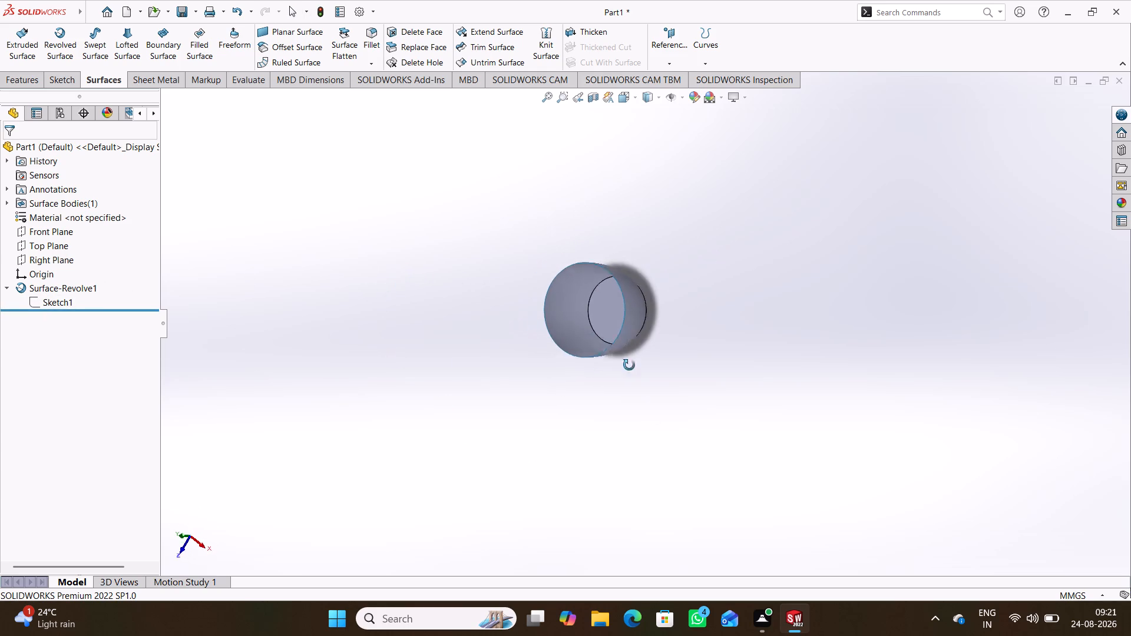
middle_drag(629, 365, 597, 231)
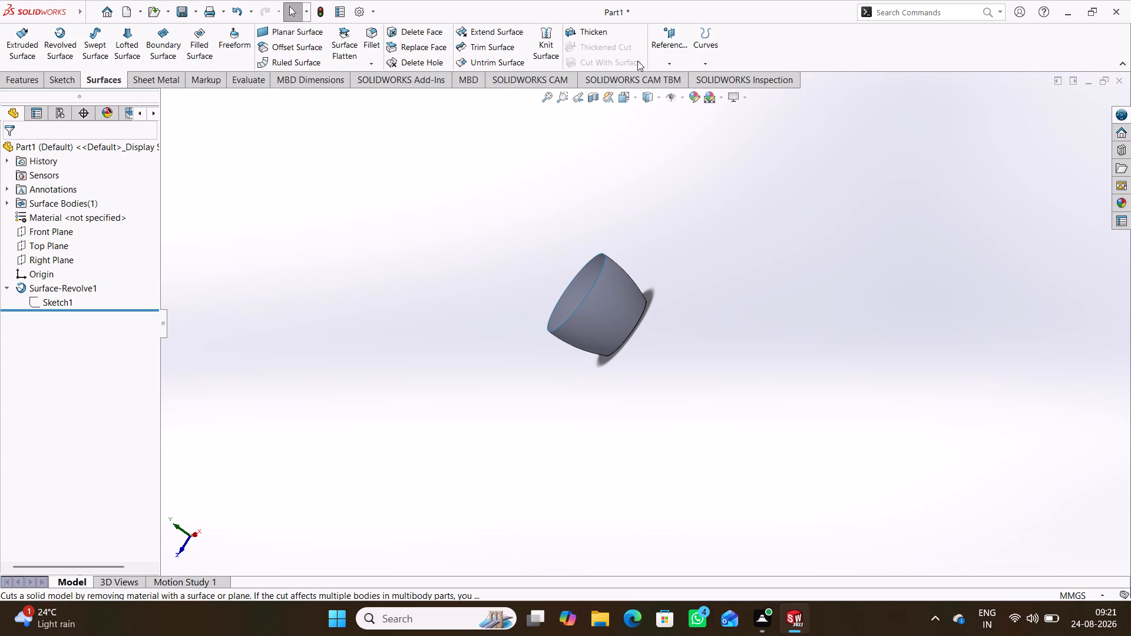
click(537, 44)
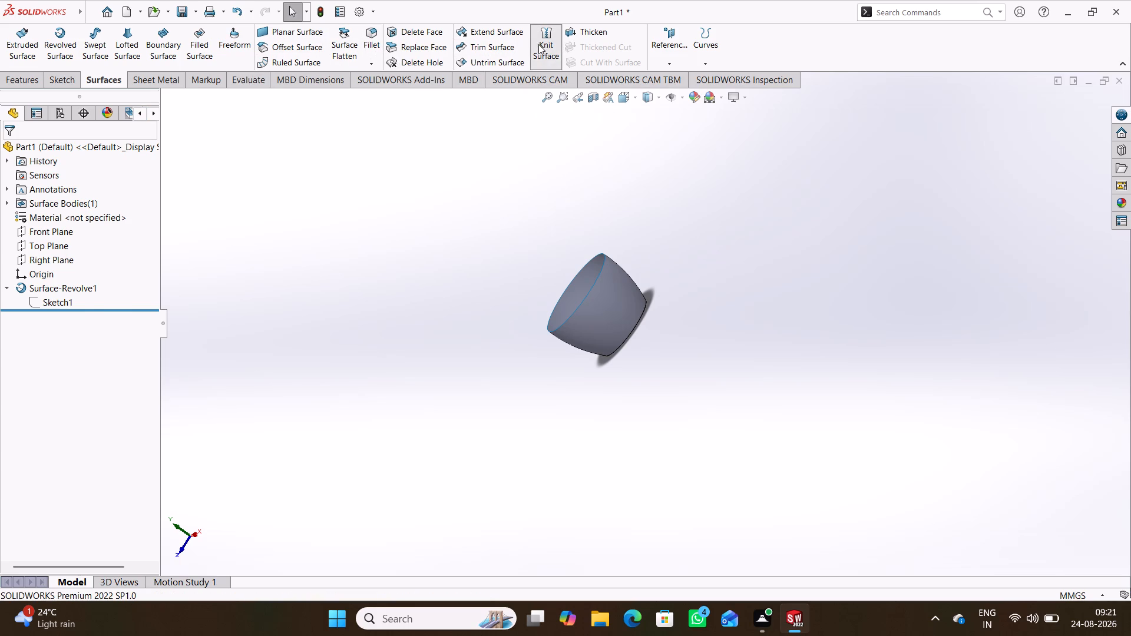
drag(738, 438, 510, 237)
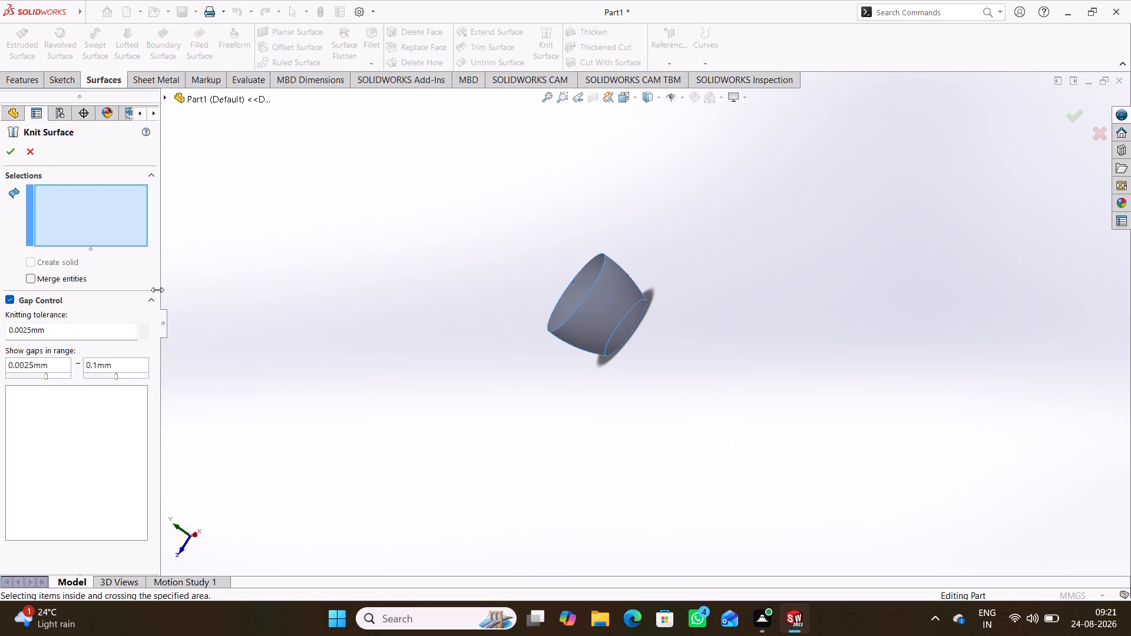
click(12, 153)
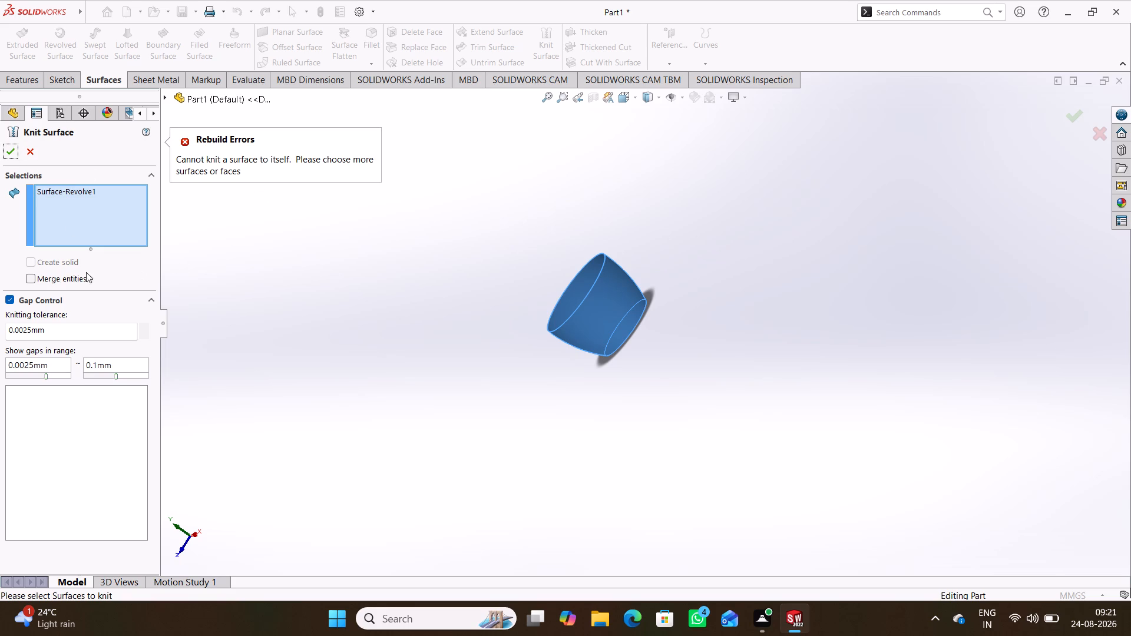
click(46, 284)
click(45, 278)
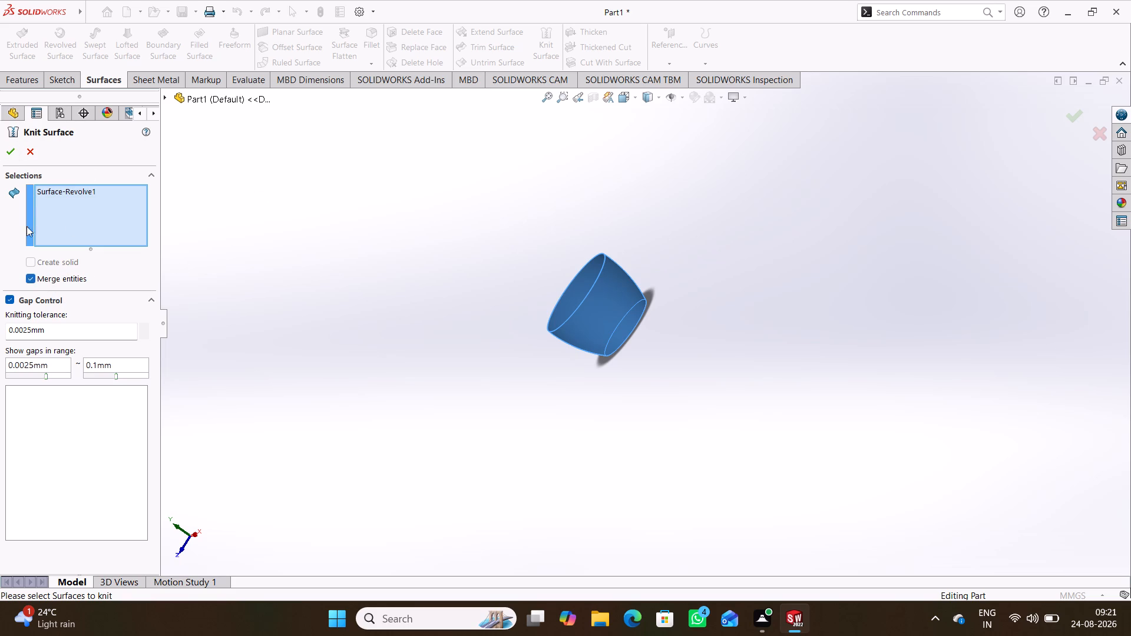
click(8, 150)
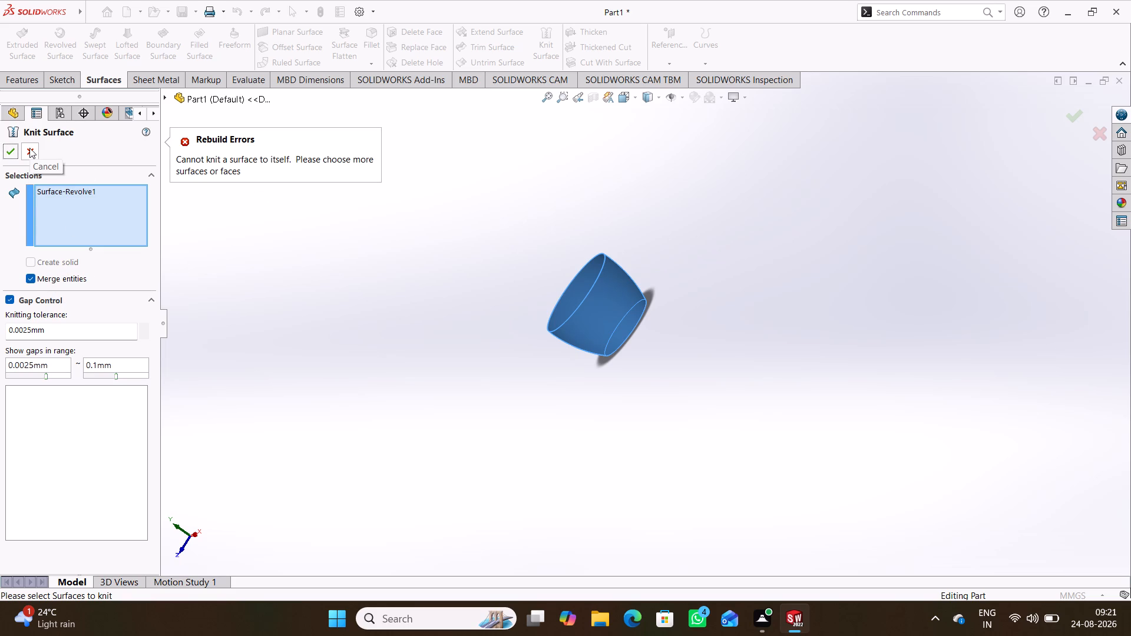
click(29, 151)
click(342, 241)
Thicken the revolved cup surface by 5 mm towards the inside, after previewing the both-sides and outward options.
middle_drag(408, 284, 551, 178)
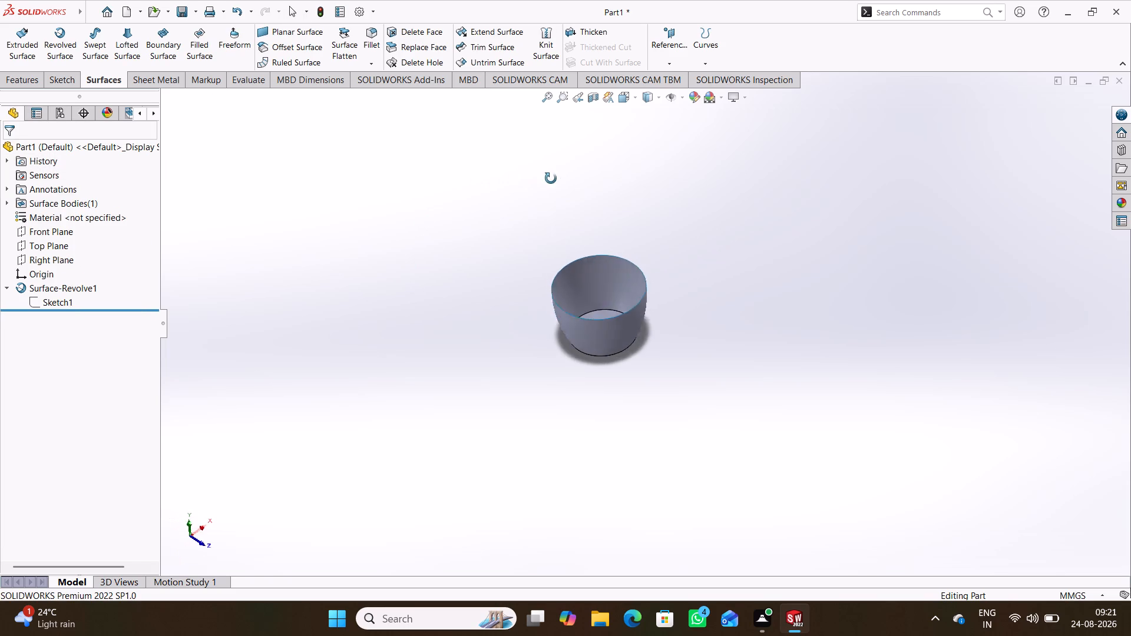
middle_drag(551, 178, 525, 117)
middle_drag(545, 396, 573, 316)
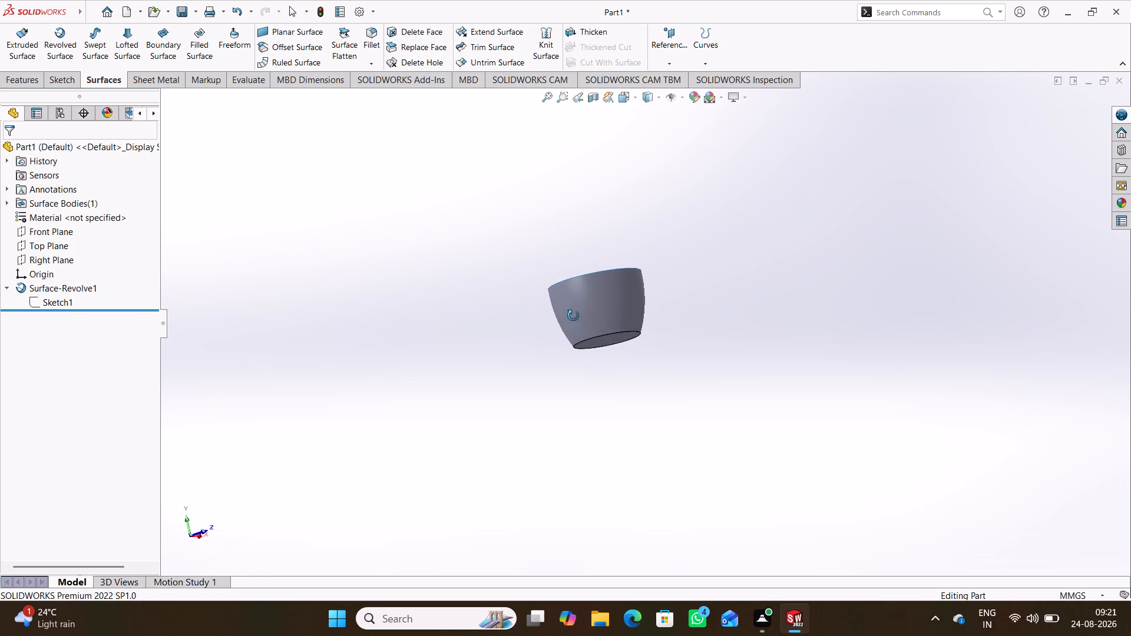
middle_drag(573, 316, 561, 401)
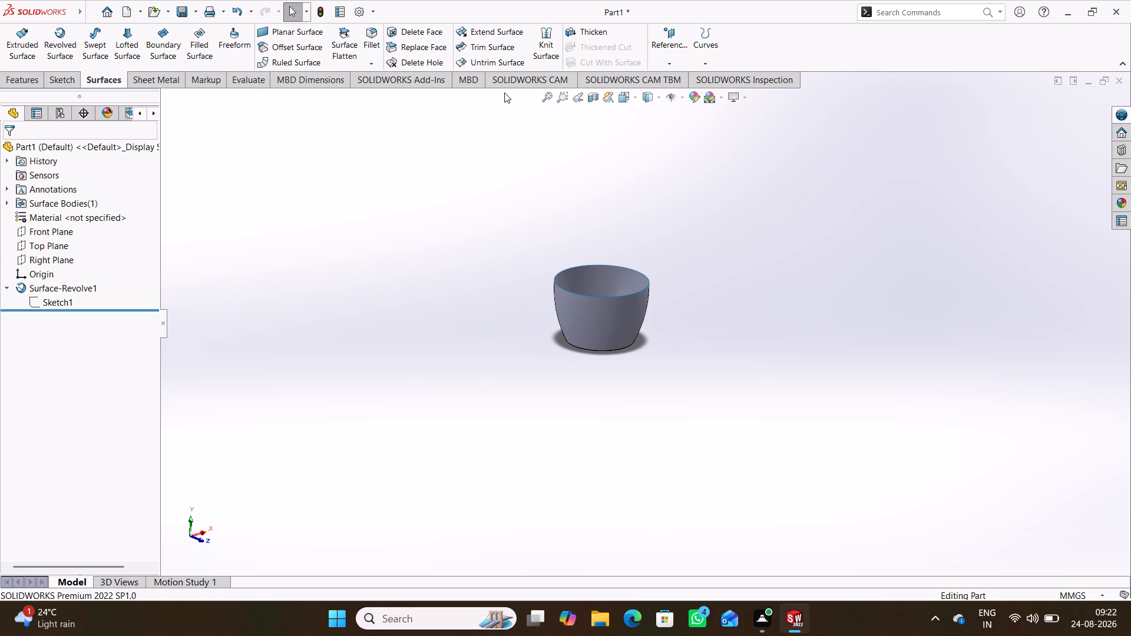
click(596, 28)
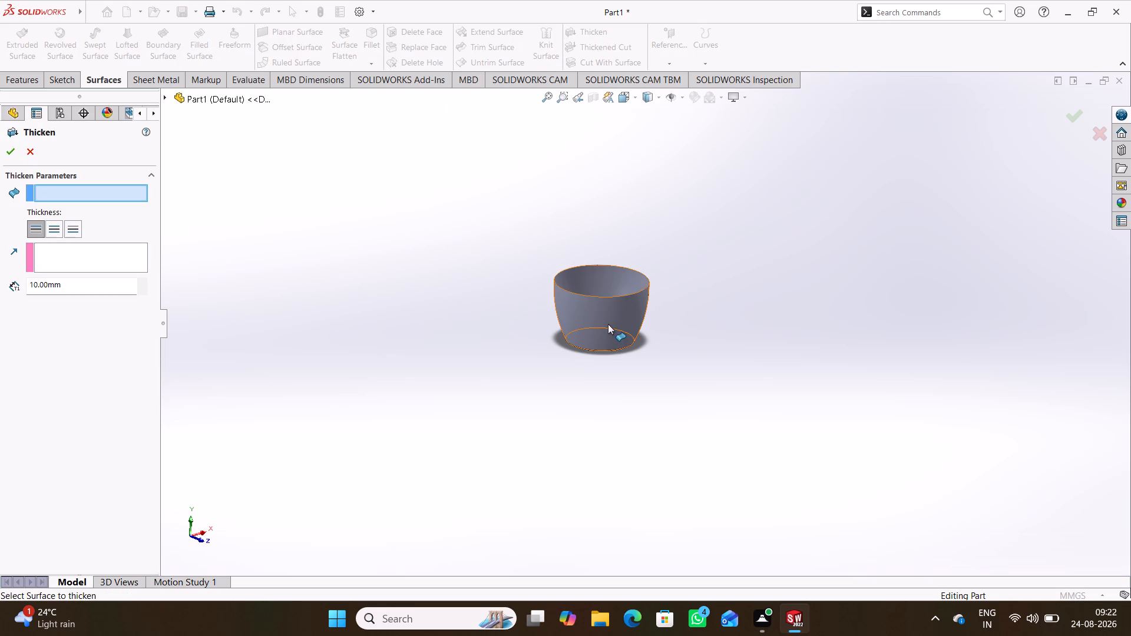
click(608, 324)
middle_drag(544, 355, 550, 506)
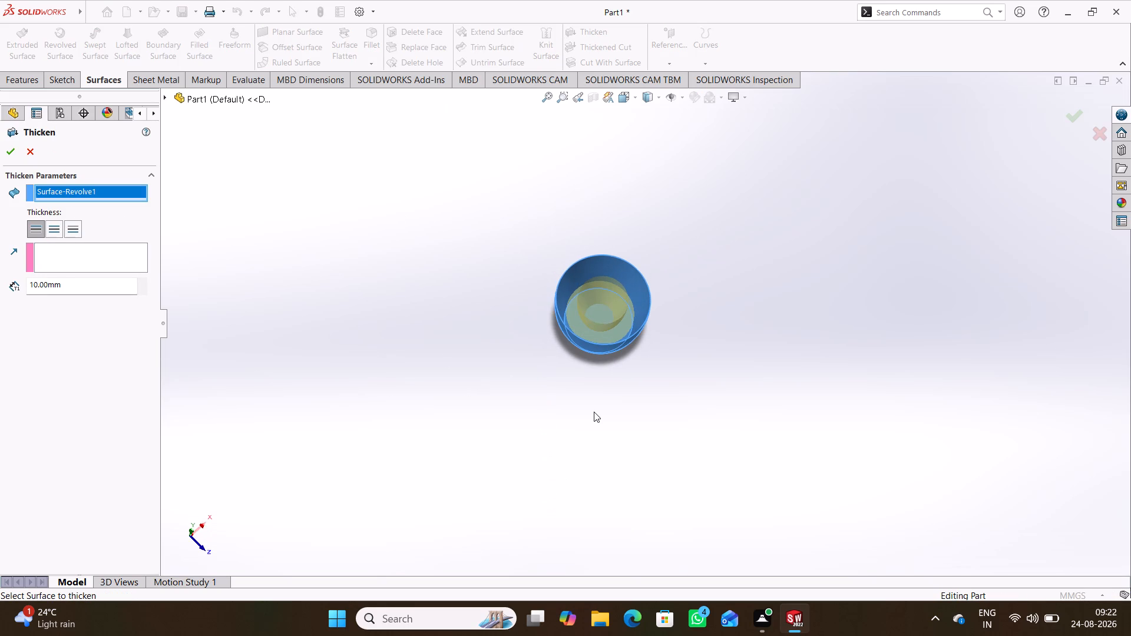
middle_drag(593, 423, 570, 357)
scroll(580, 365, down, 1)
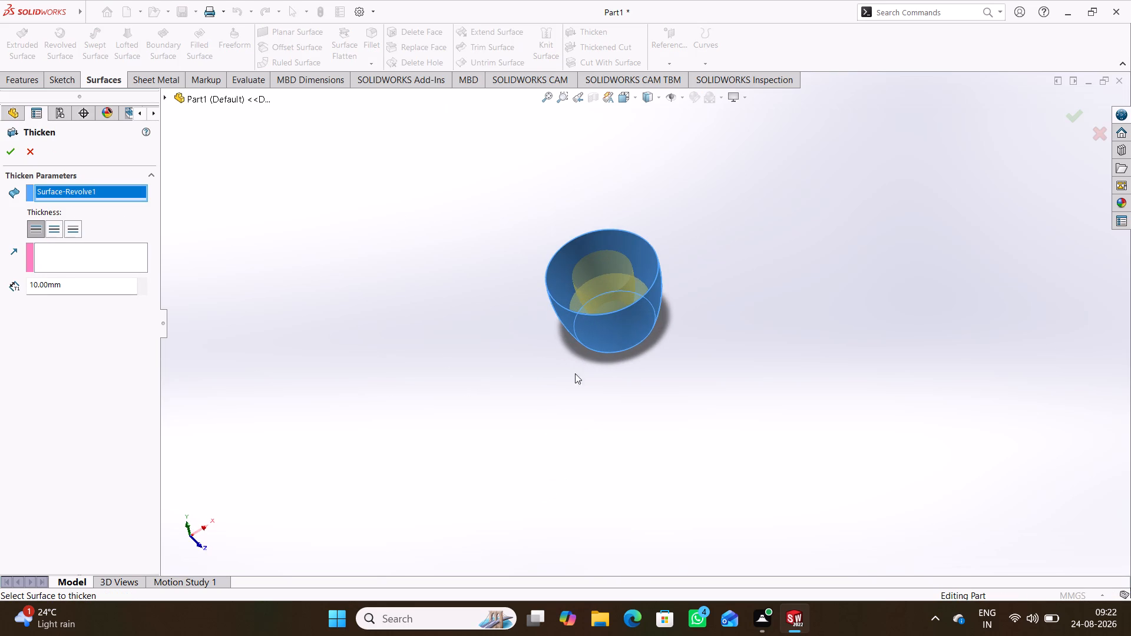
drag(82, 286, 9, 294)
middle_drag(555, 348, 595, 336)
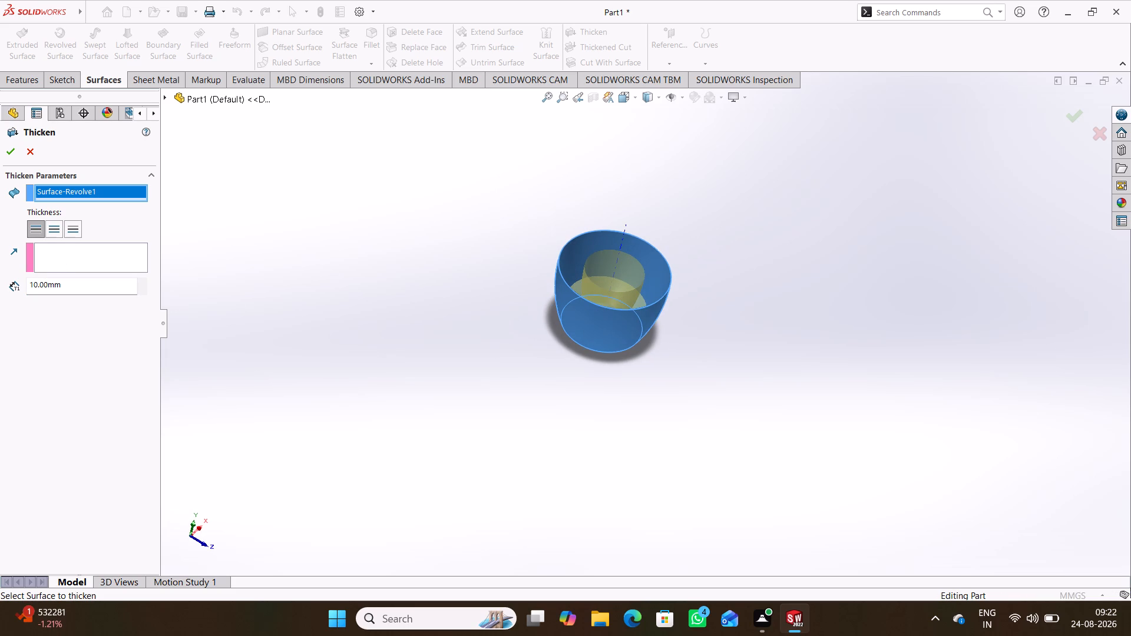
drag(65, 290, 0, 292)
key(5)
click(282, 280)
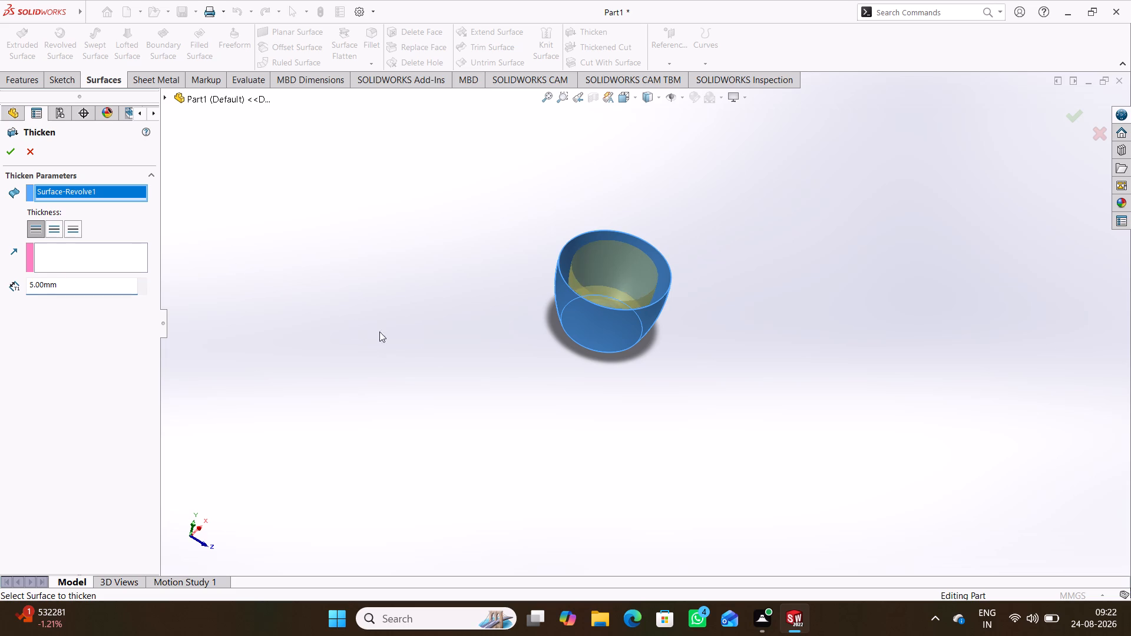
middle_drag(482, 375, 468, 419)
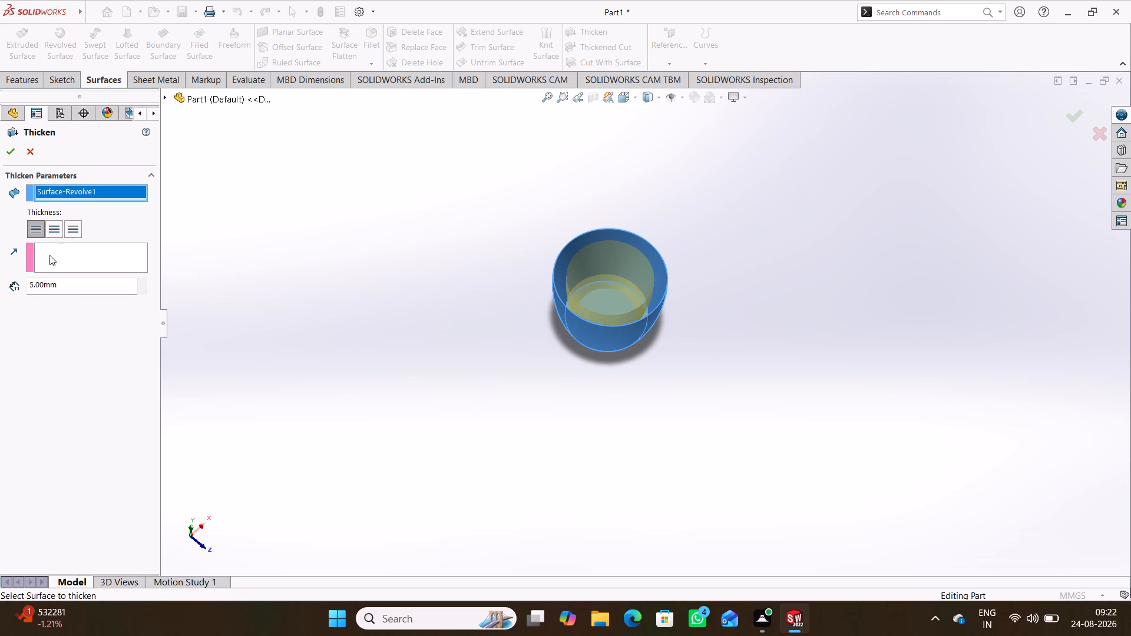
click(49, 229)
click(75, 227)
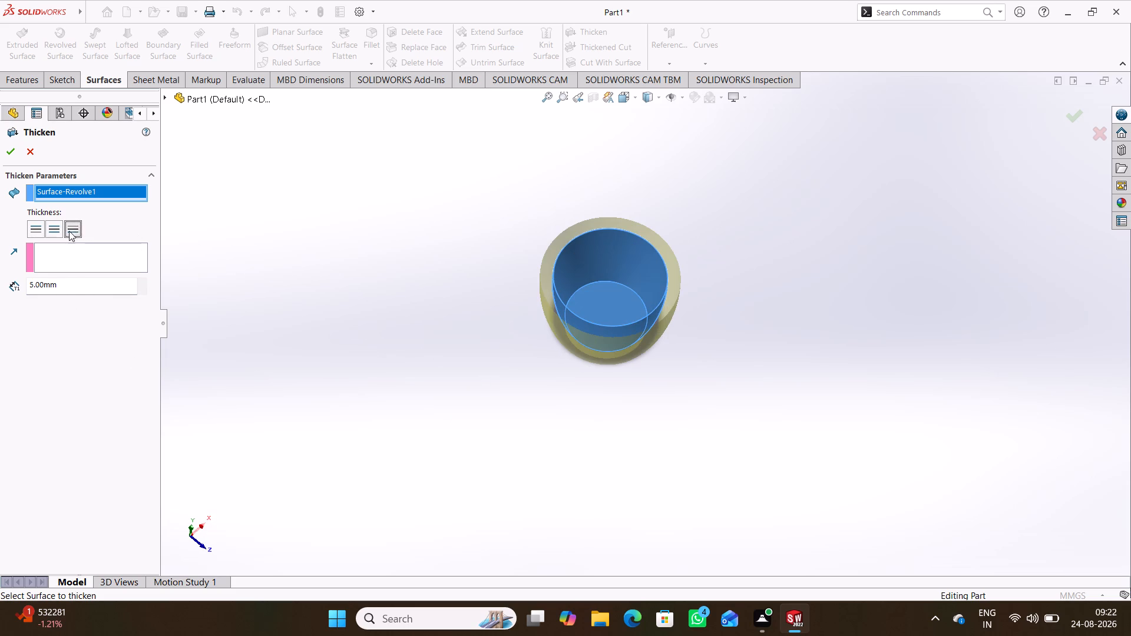
click(52, 226)
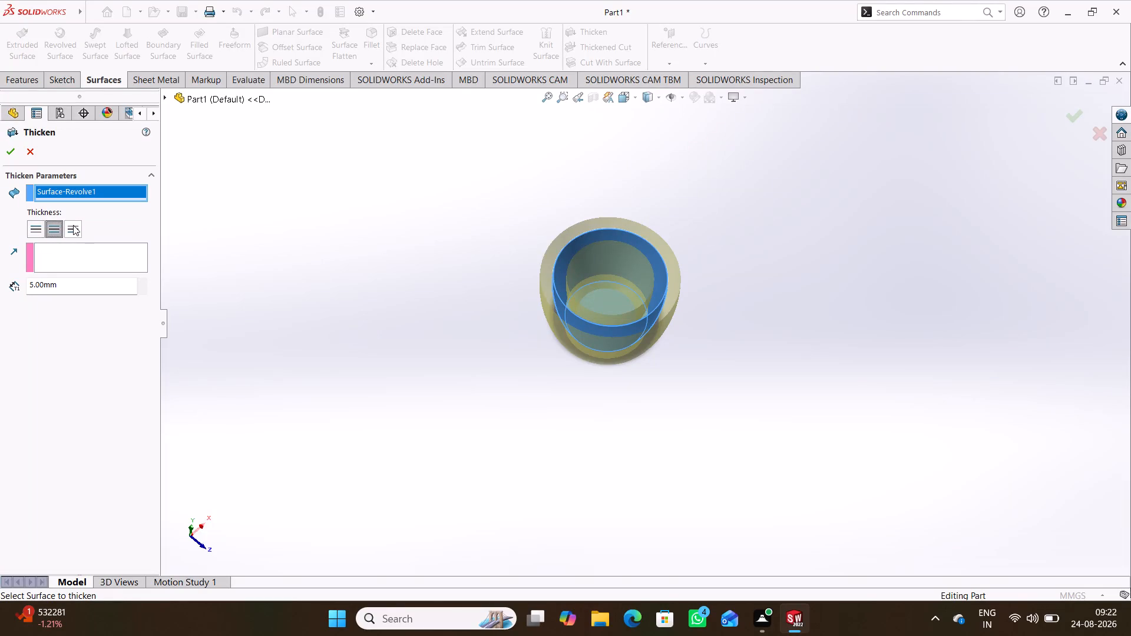
click(73, 225)
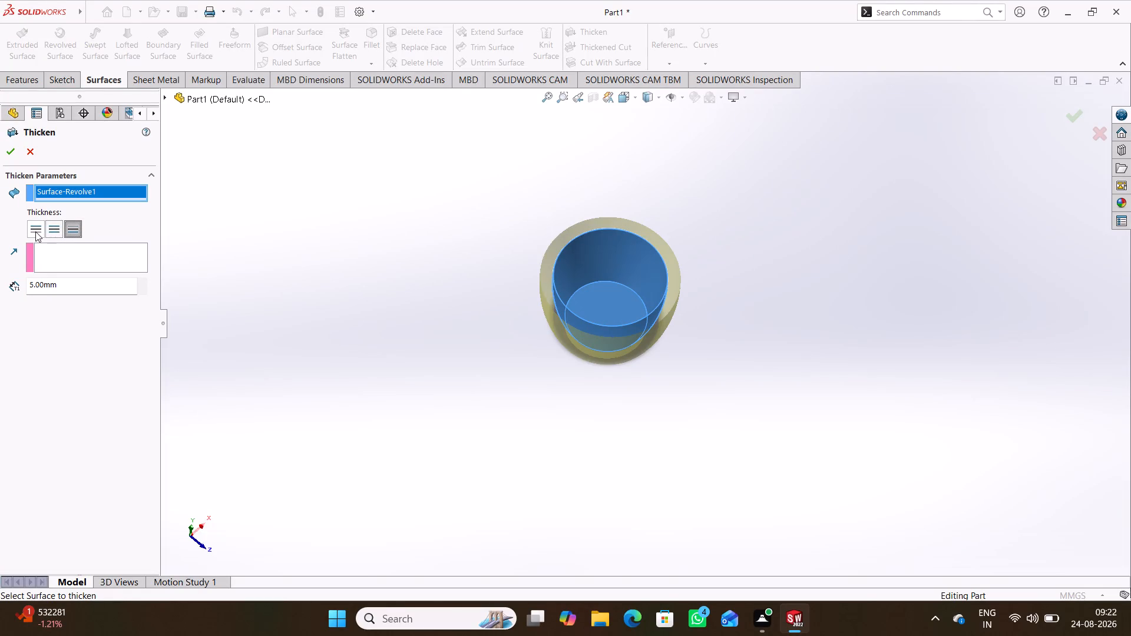
click(35, 231)
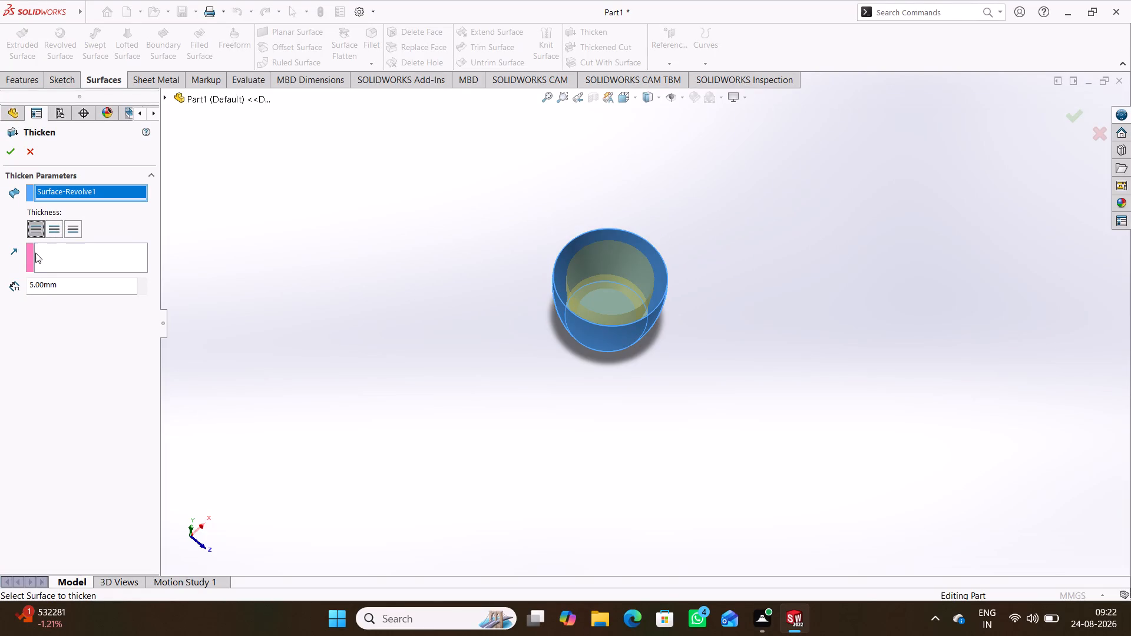
click(8, 151)
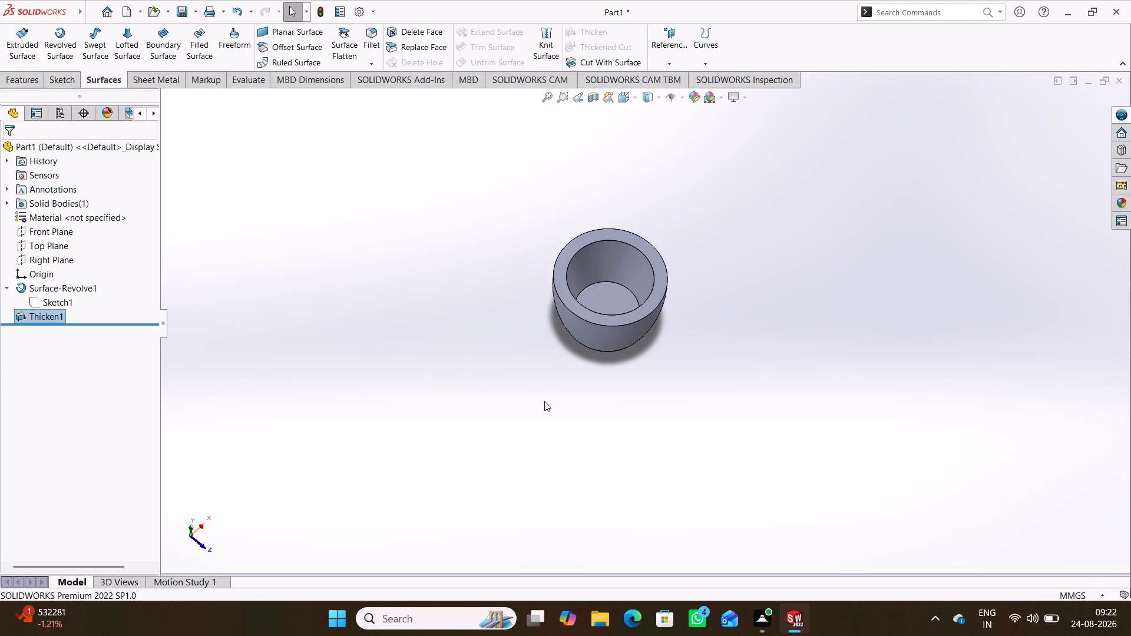
Examine the thickened cup's wall, rim, interior and floor from several angles.
middle_drag(547, 403, 572, 525)
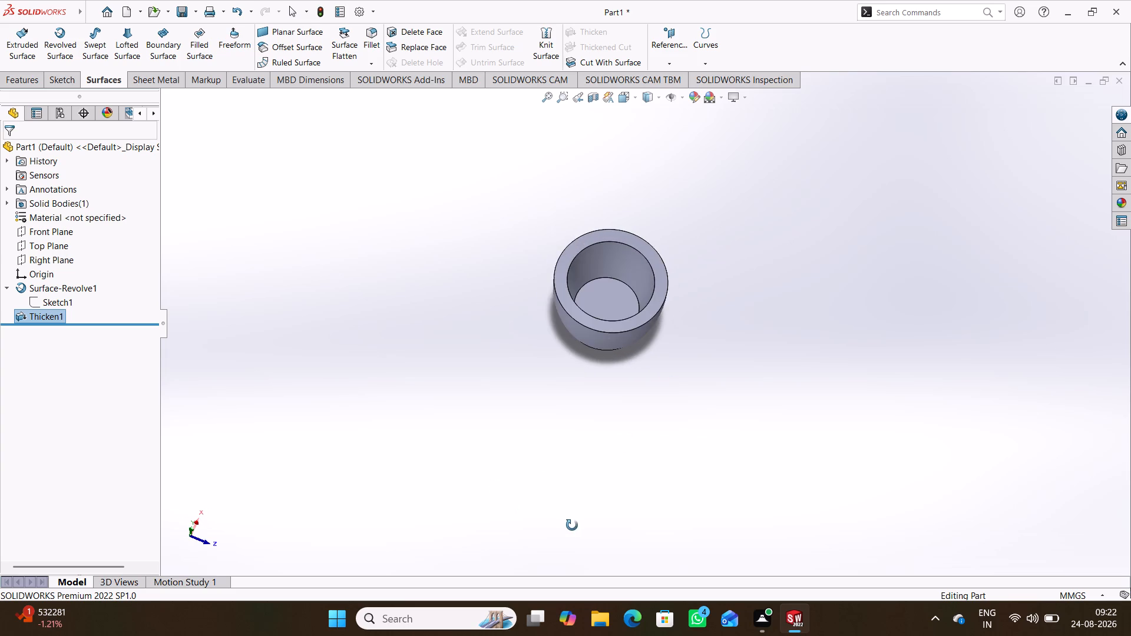
middle_drag(572, 525, 571, 524)
scroll(611, 316, down, 4)
middle_drag(663, 457, 674, 396)
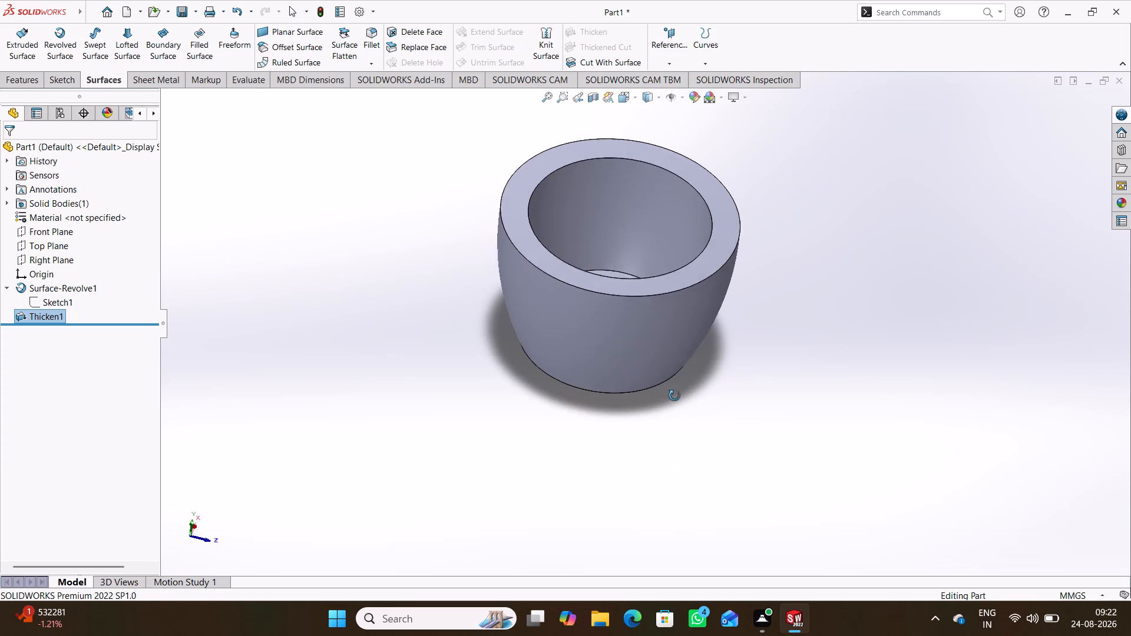
middle_drag(674, 396, 655, 289)
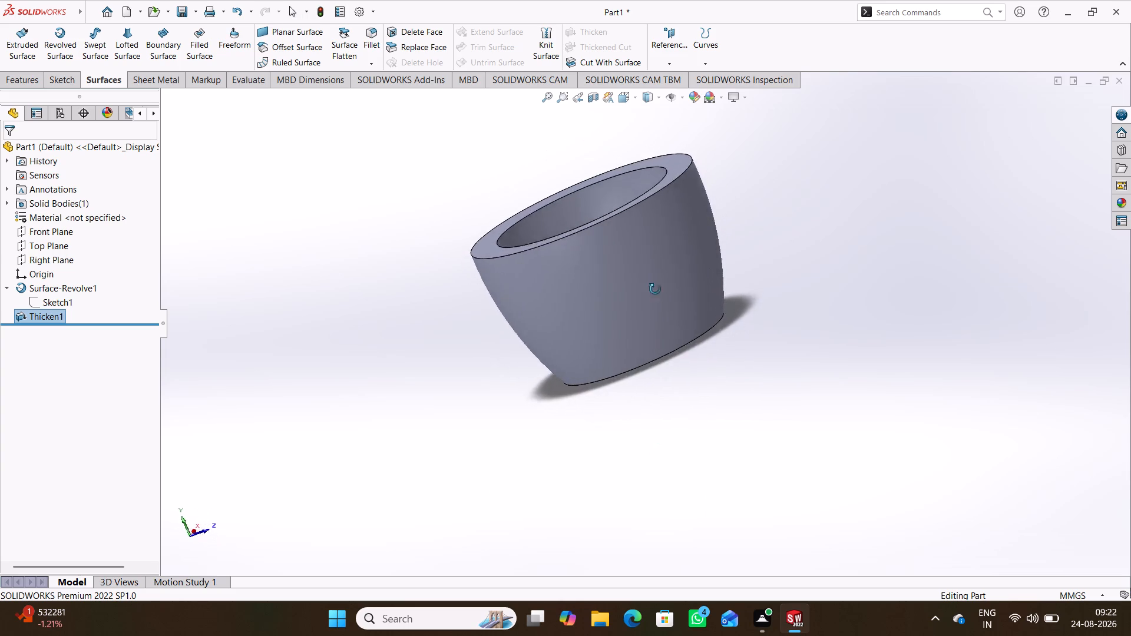
middle_drag(655, 289, 538, 546)
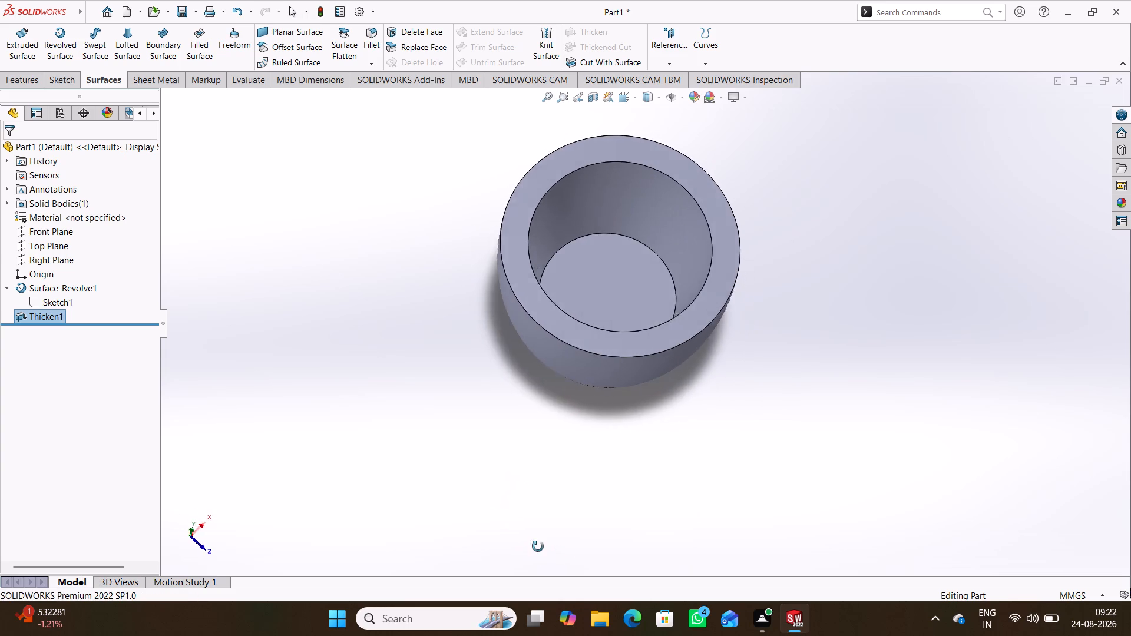
middle_drag(538, 546, 586, 381)
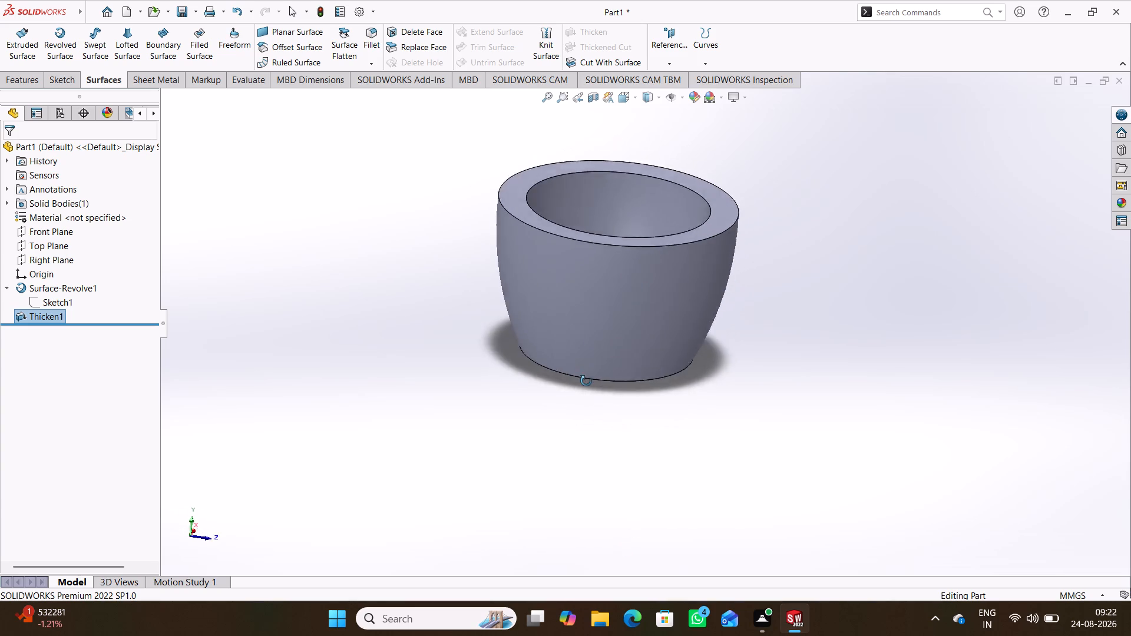
middle_drag(586, 381, 612, 501)
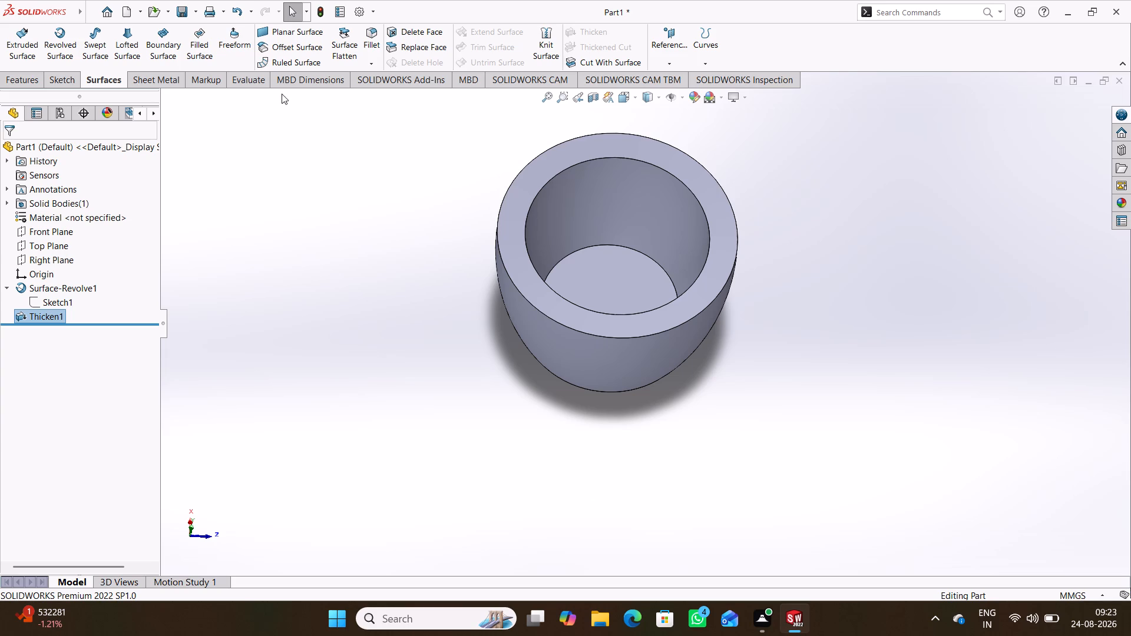
Measure the inner and outer circular edges of the cup's rim.
click(253, 82)
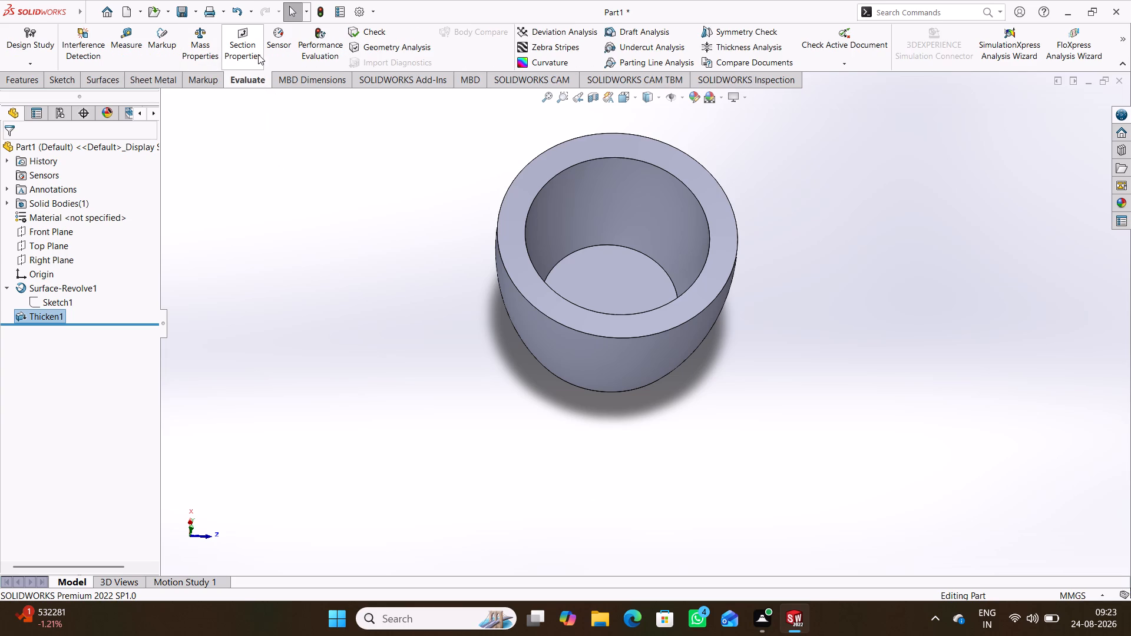
click(128, 41)
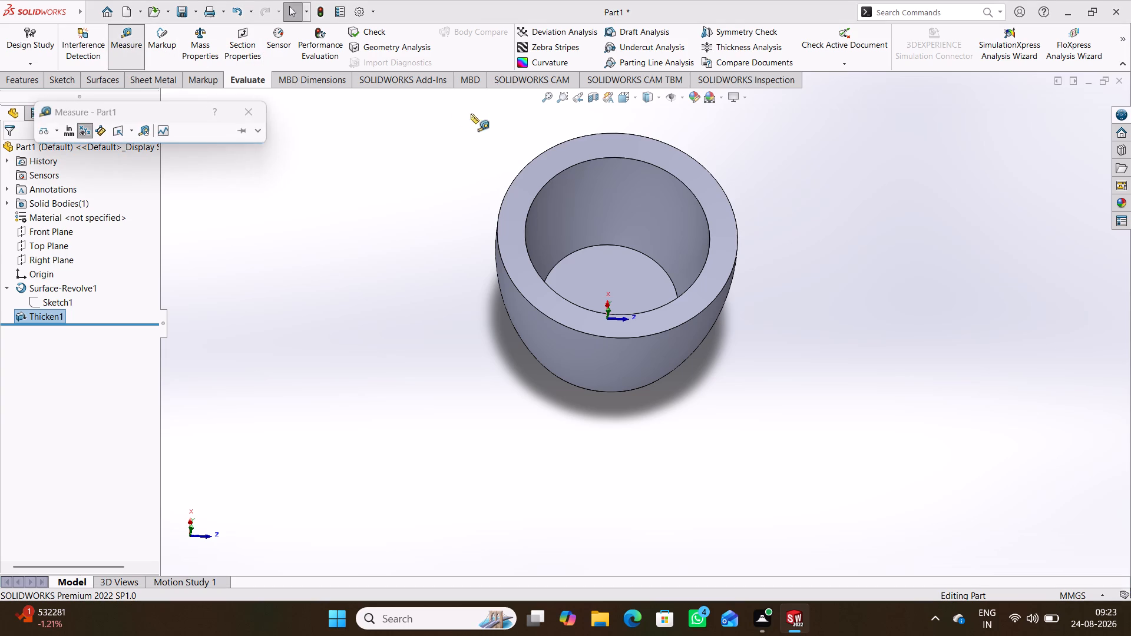
click(676, 177)
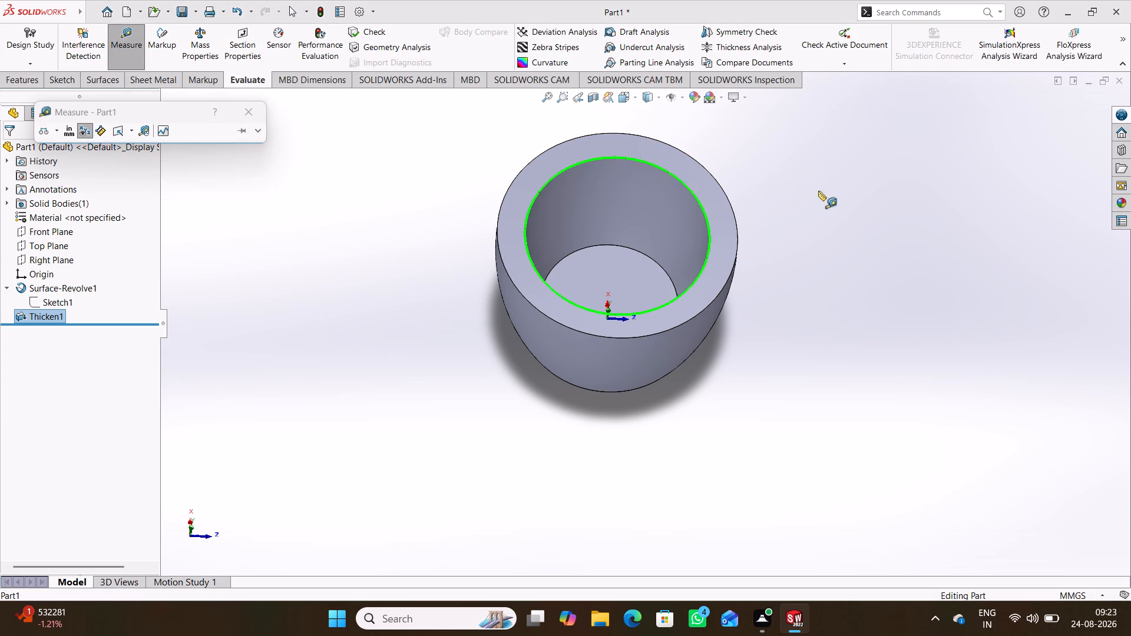
click(732, 206)
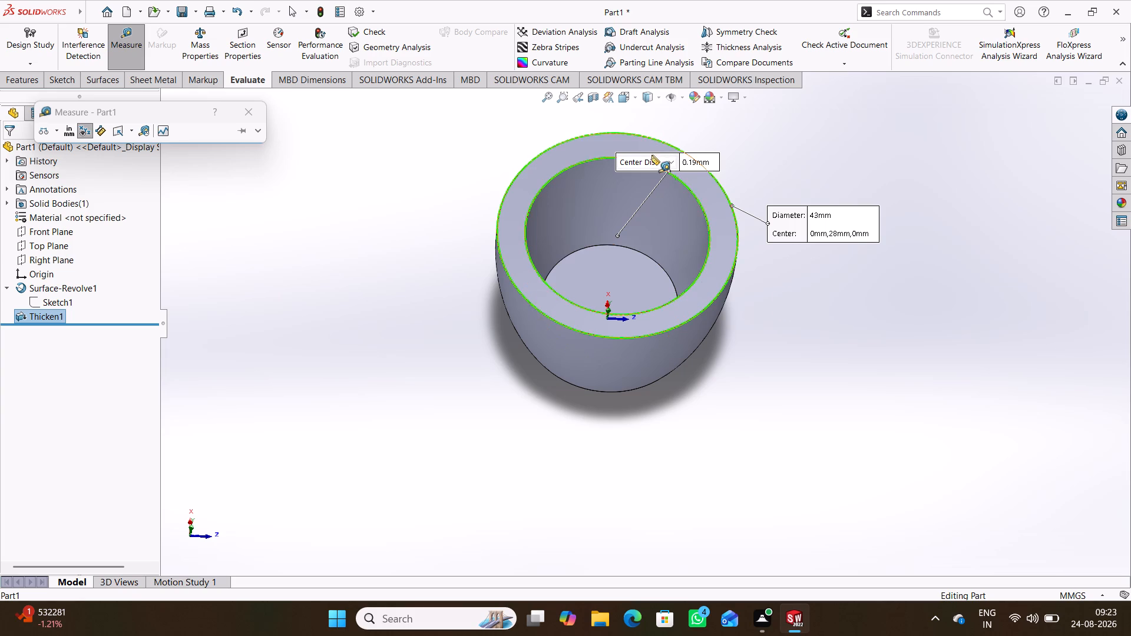
Edit the cup's Thicken feature so the 5 mm thickness goes to the outside of the revolved surface, previewing both sides first.
click(252, 115)
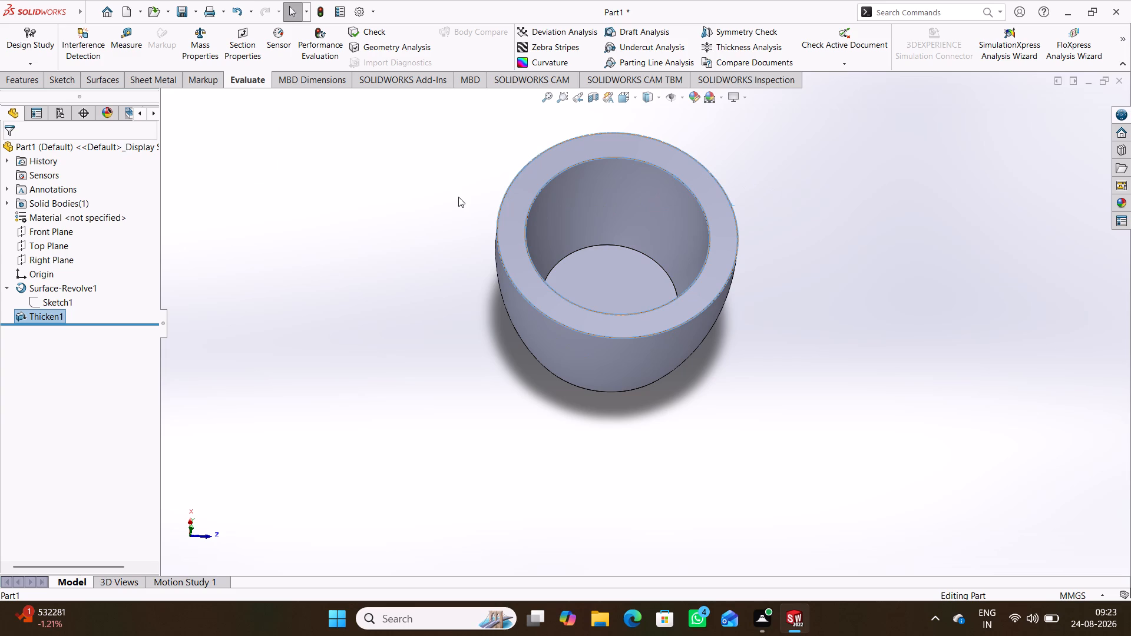
double_click(45, 317)
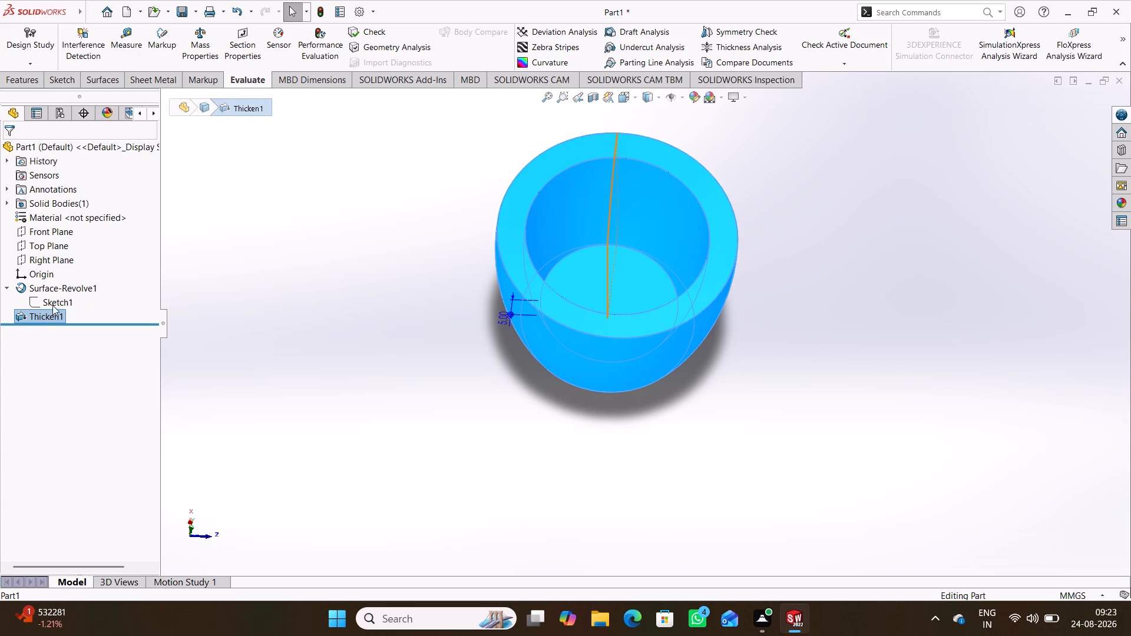
click(318, 271)
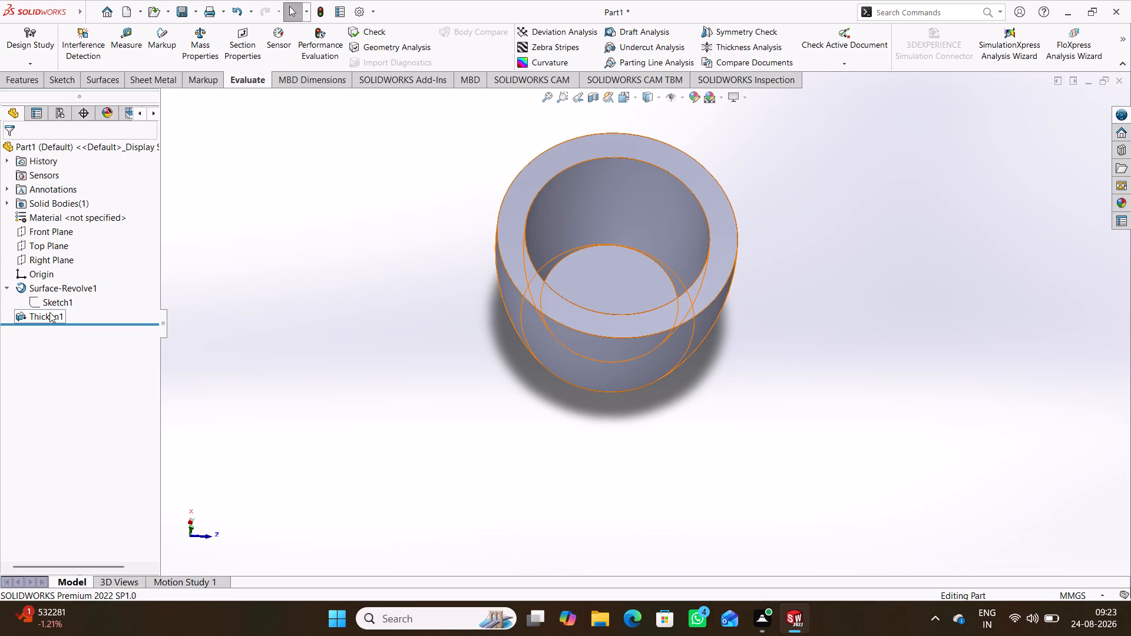
right_click(48, 316)
click(60, 284)
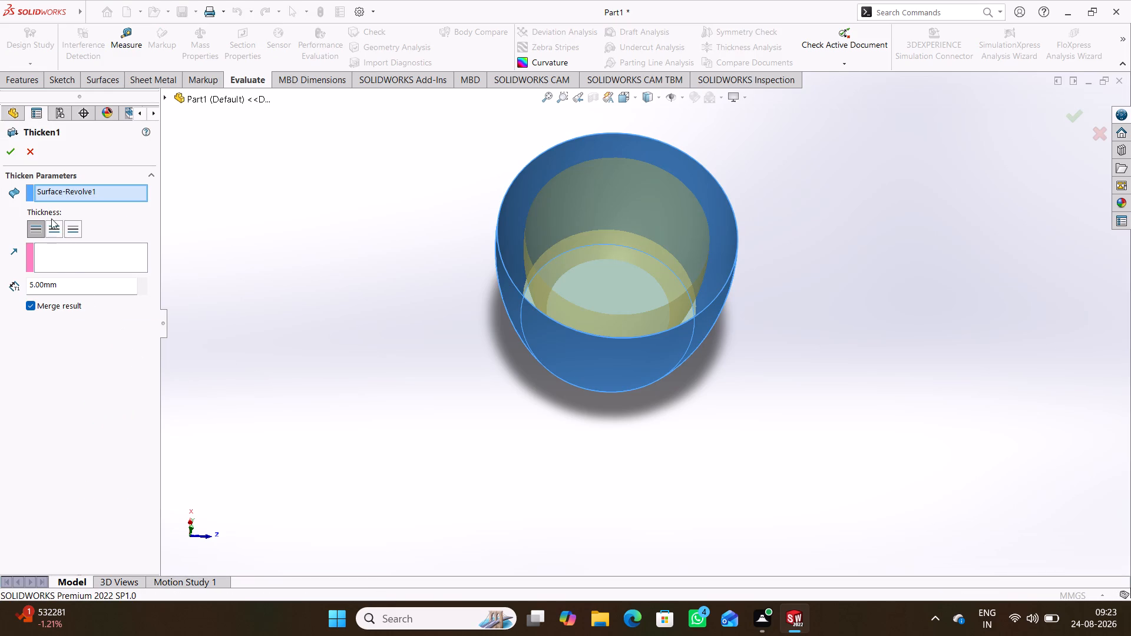
click(54, 226)
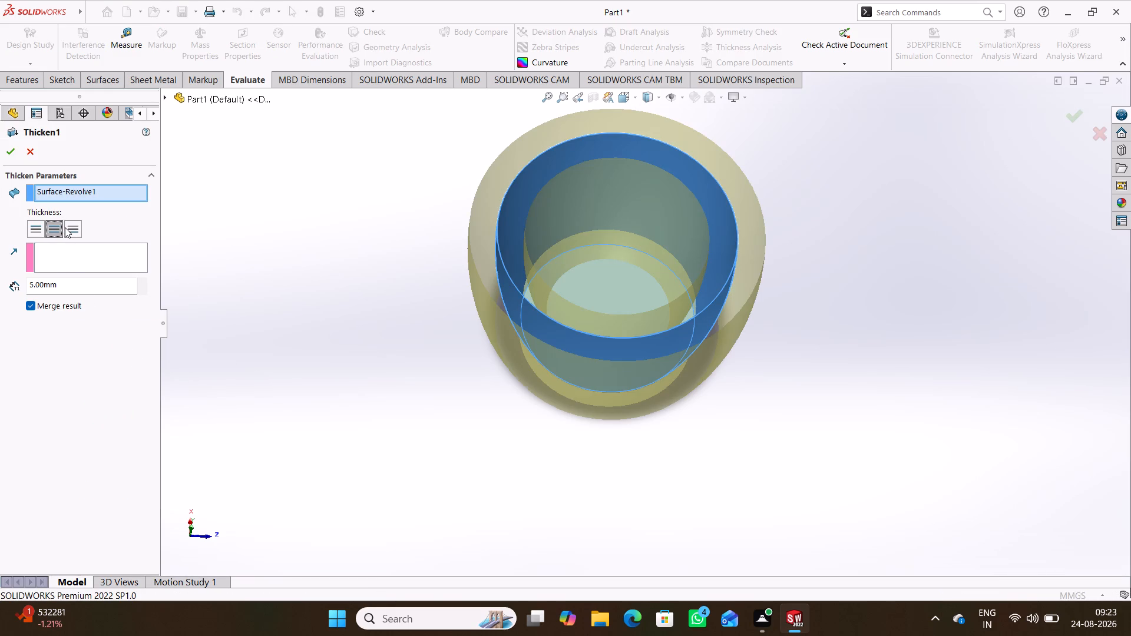
click(70, 225)
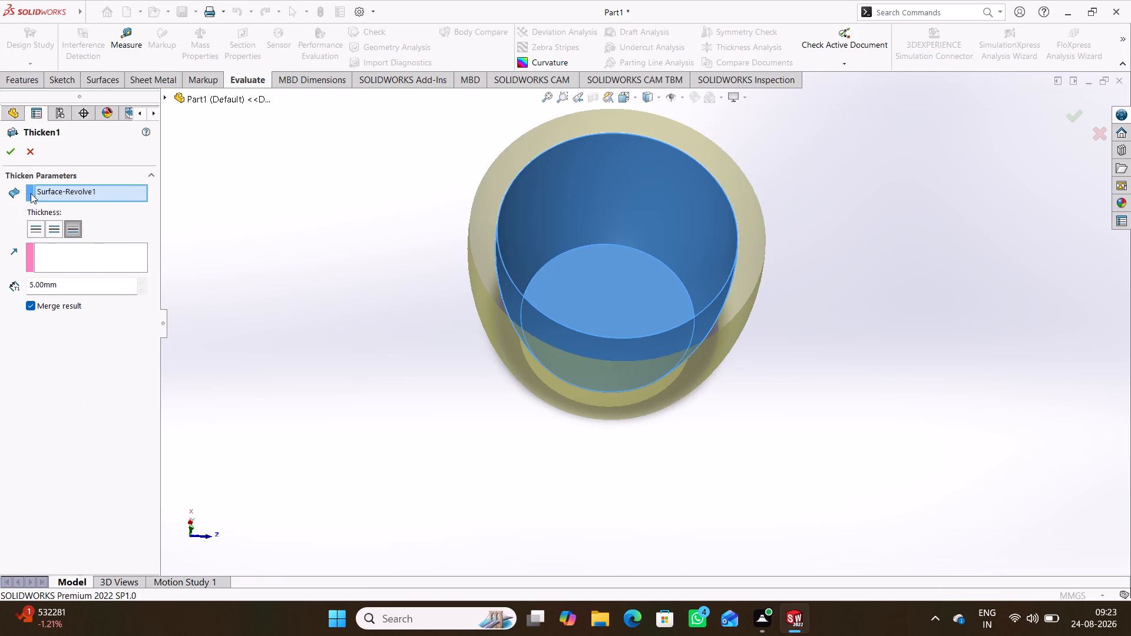
click(14, 154)
click(350, 310)
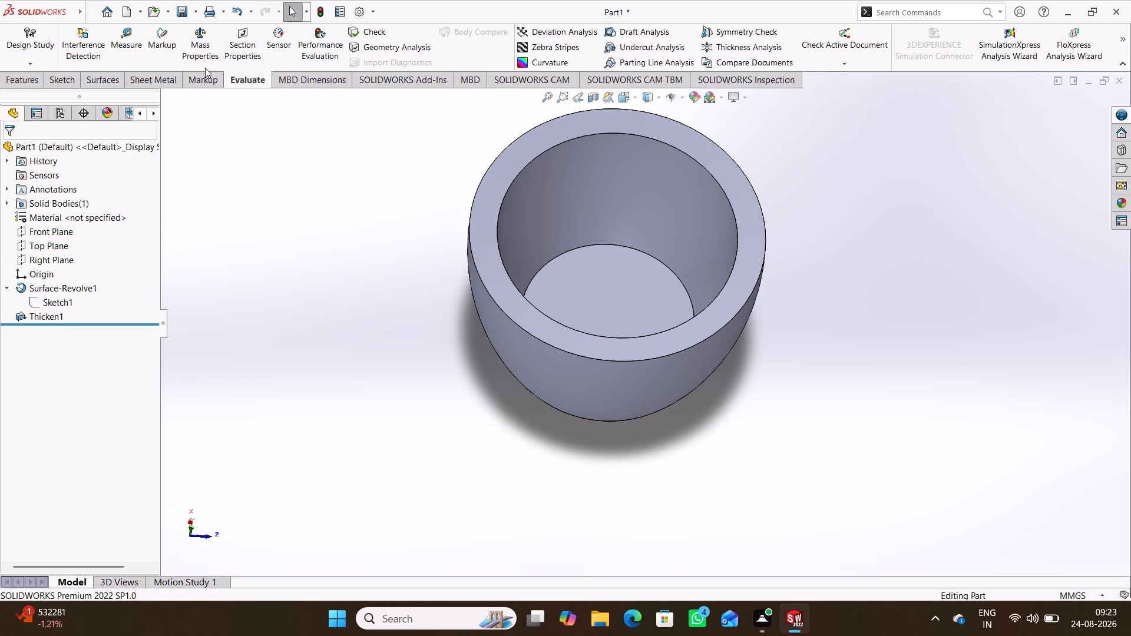
Measure the outer and inner circular edges of the outward-thickened cup's rim, rechecking the outer edge from a lower view.
click(127, 41)
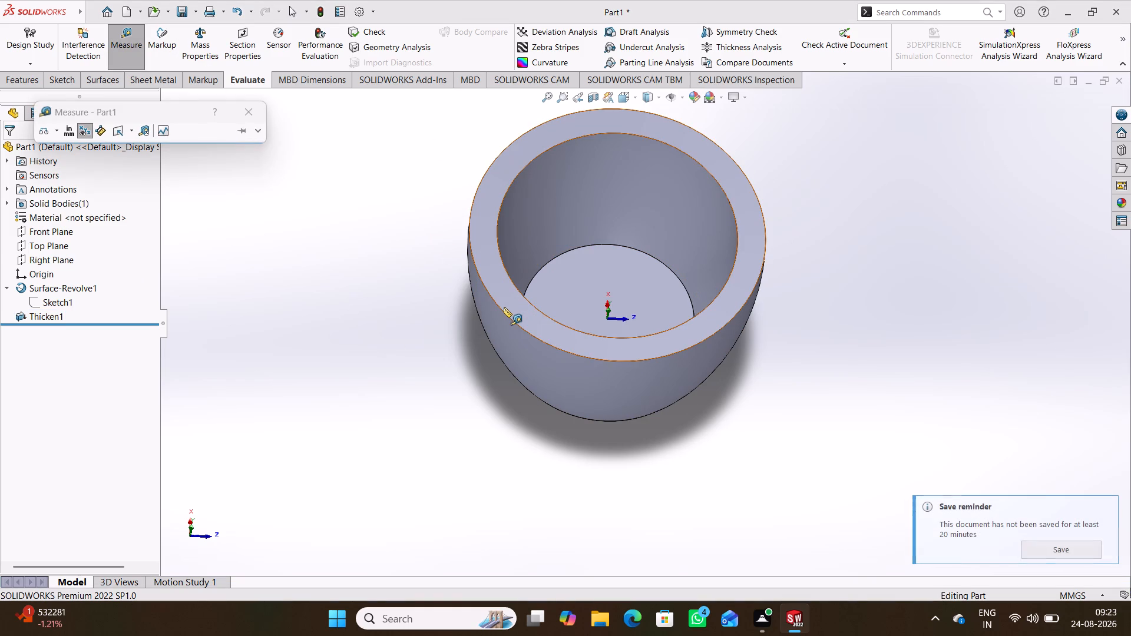
click(469, 239)
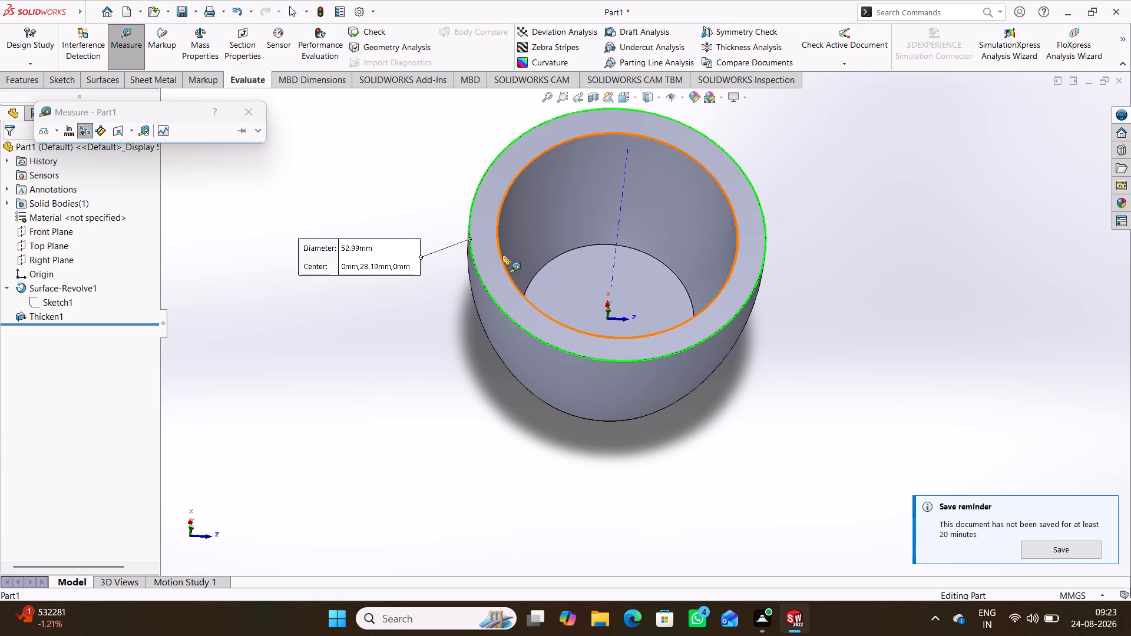
click(498, 229)
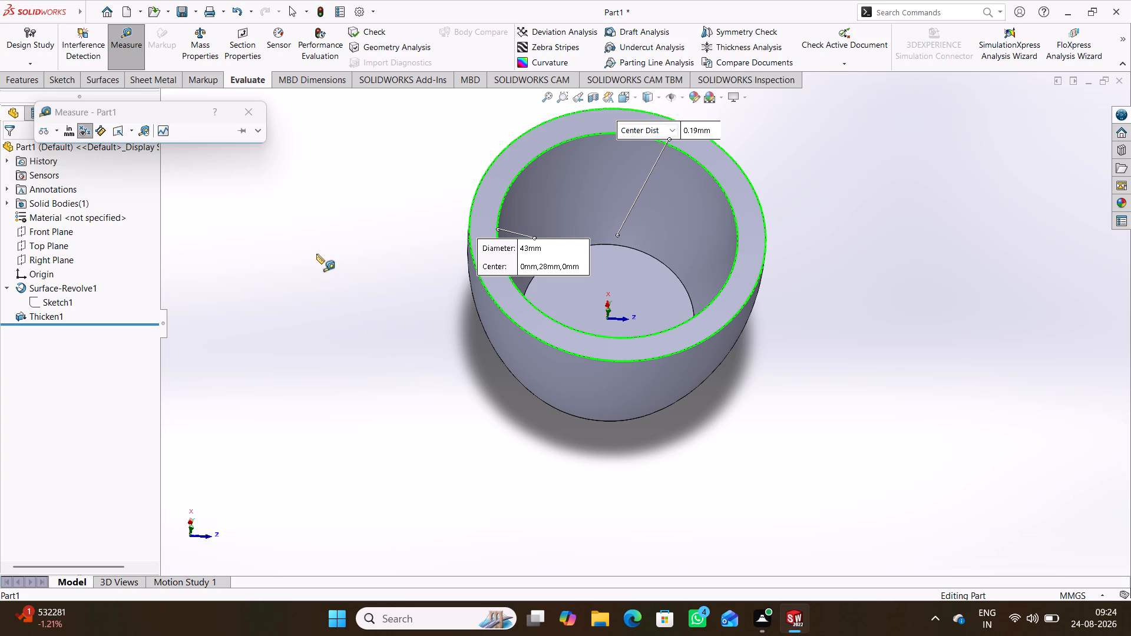
click(249, 110)
click(368, 286)
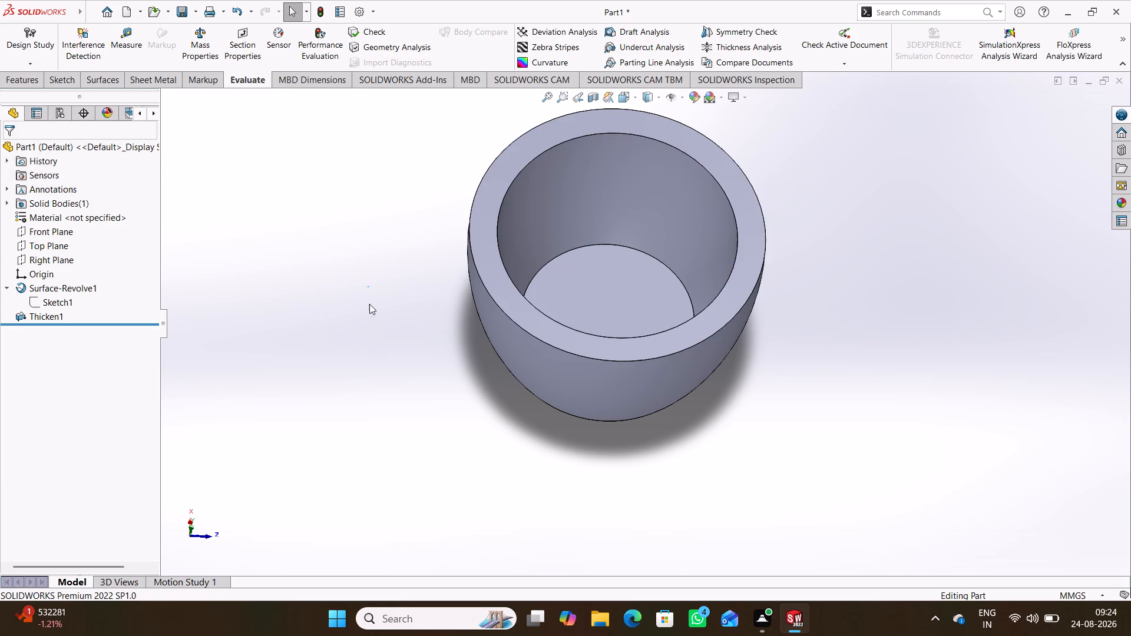
middle_drag(373, 322, 363, 263)
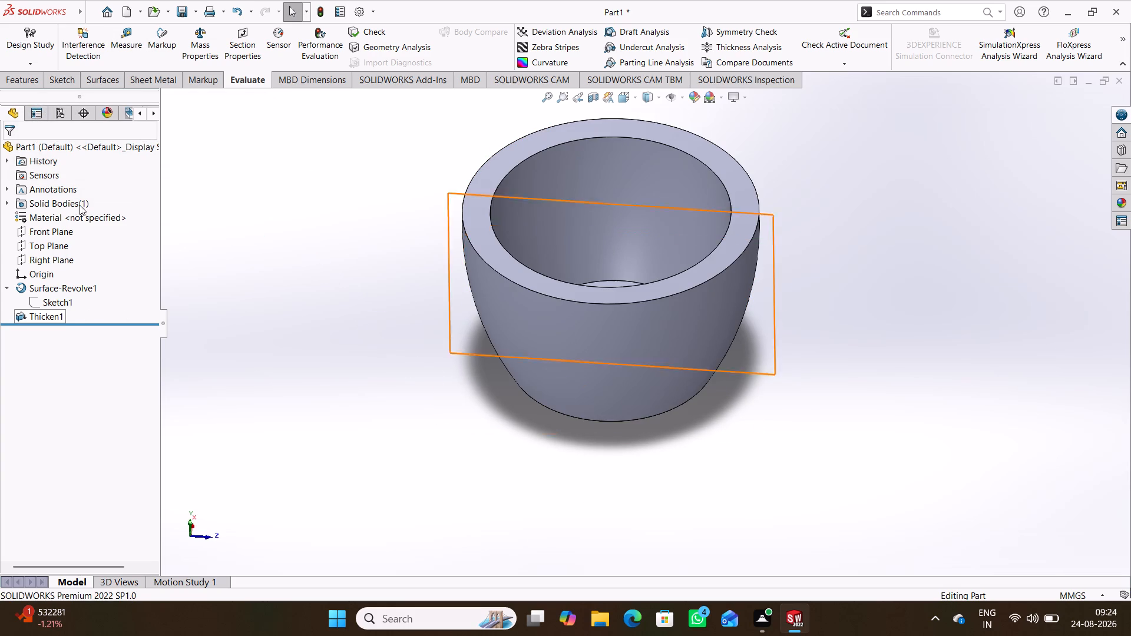
click(122, 61)
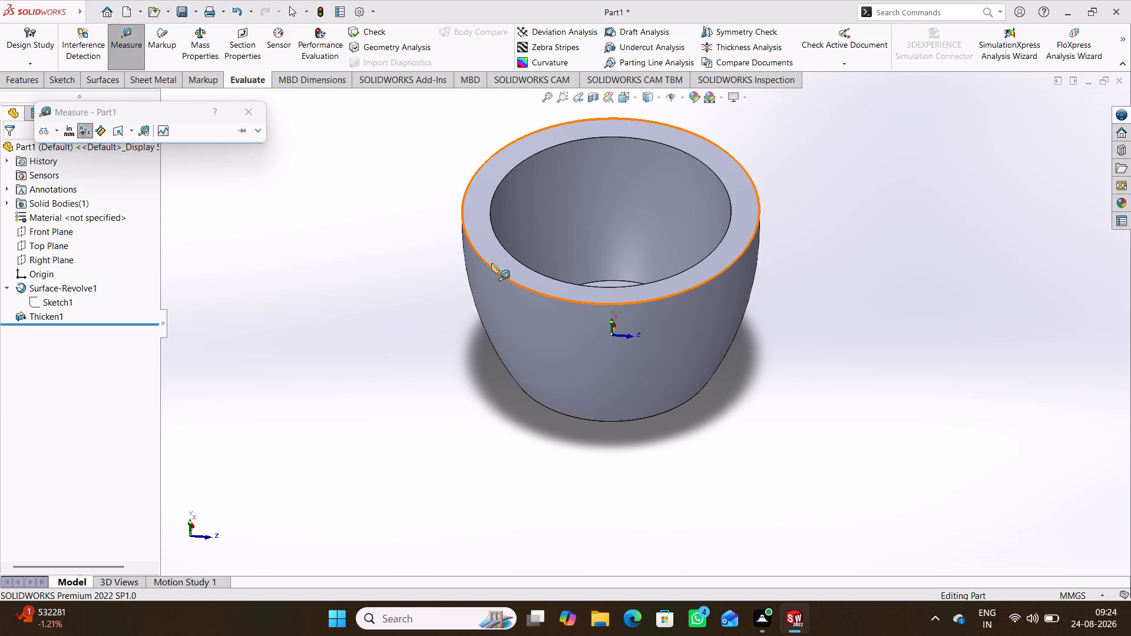
click(491, 269)
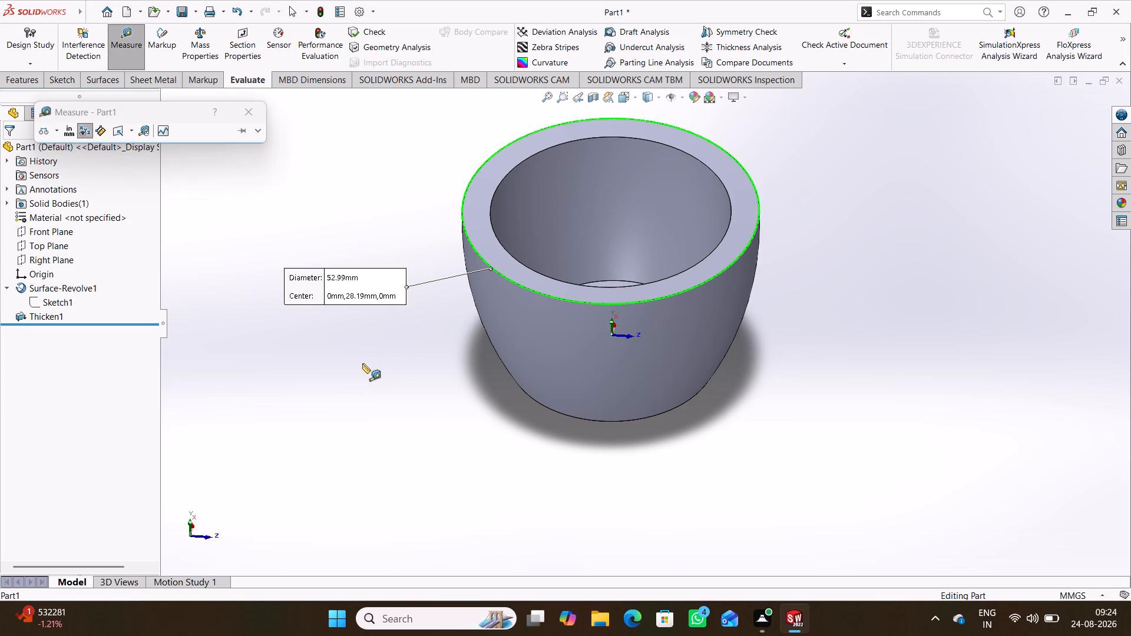
click(255, 110)
click(260, 223)
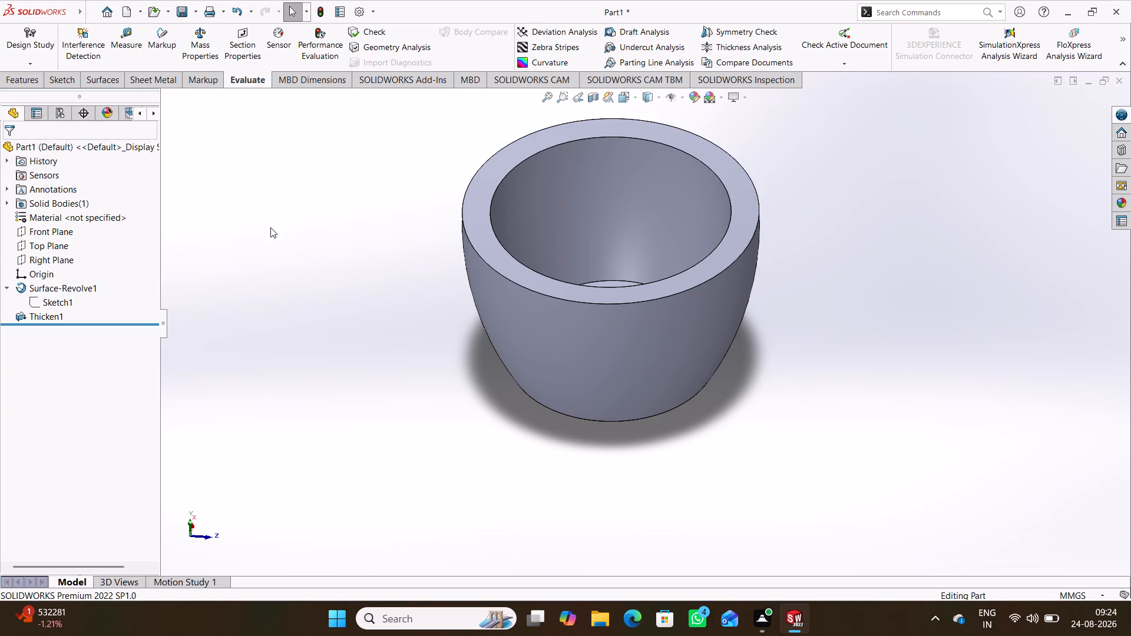
middle_drag(270, 228, 272, 223)
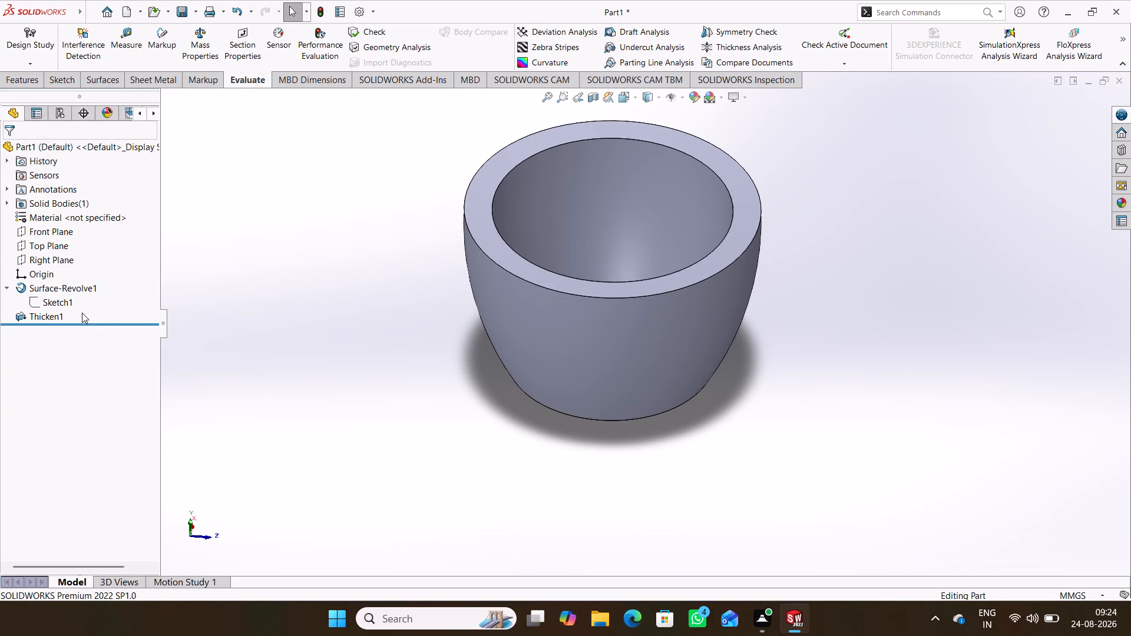
Set the thickness of the cup's Thicken feature to 2 mm.
click(51, 317)
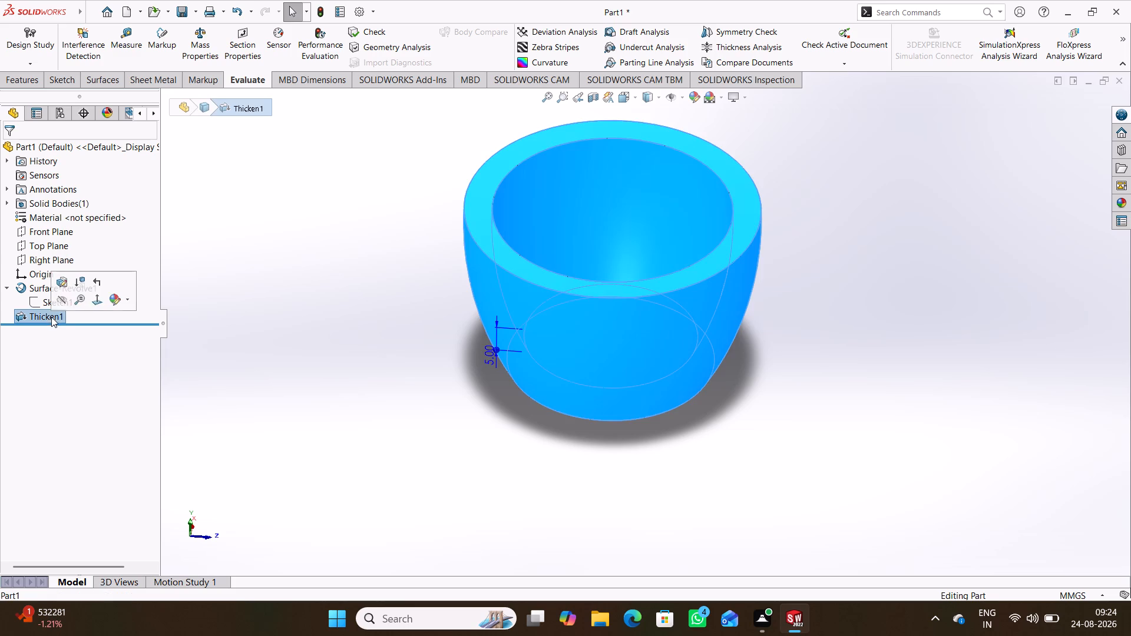
click(58, 285)
drag(80, 283, 69, 298)
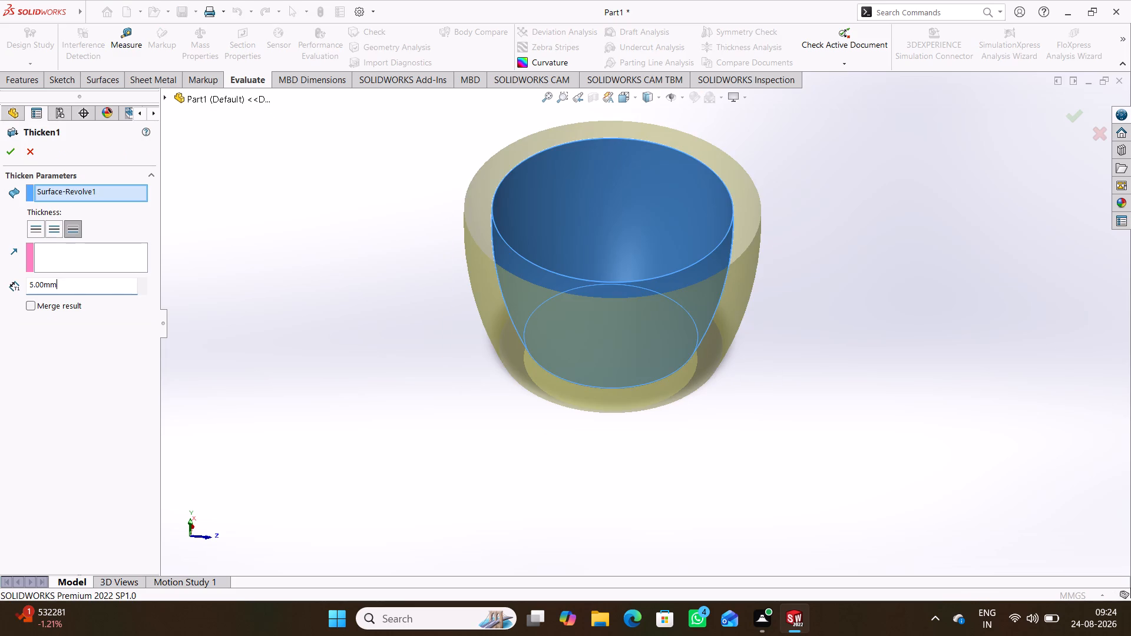
drag(69, 298, 11, 298)
key(2)
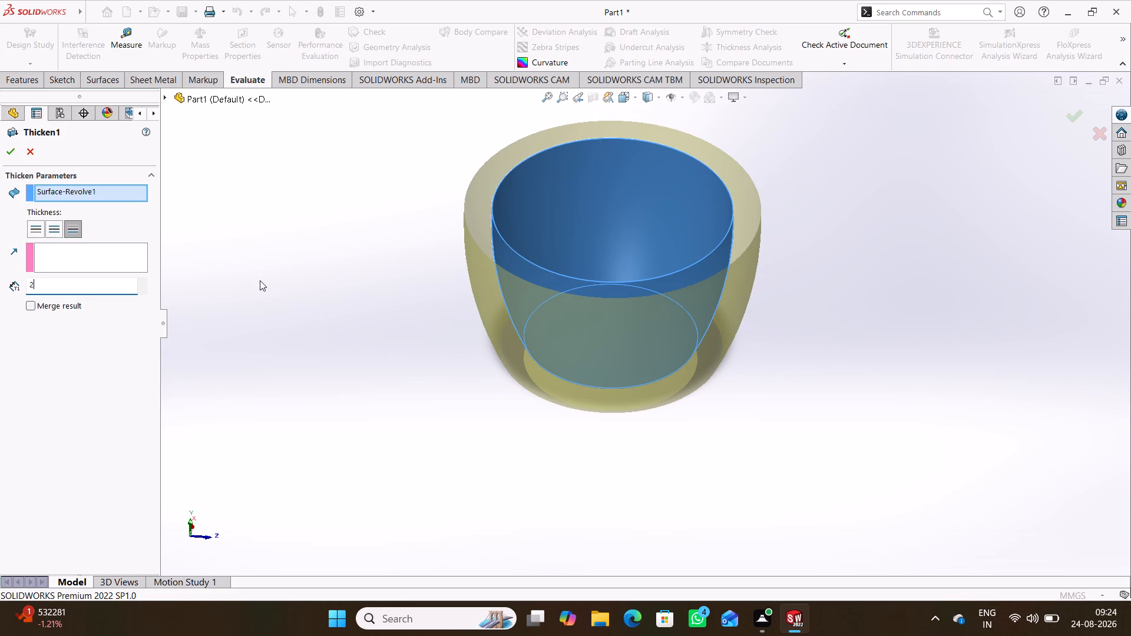
click(260, 280)
click(6, 147)
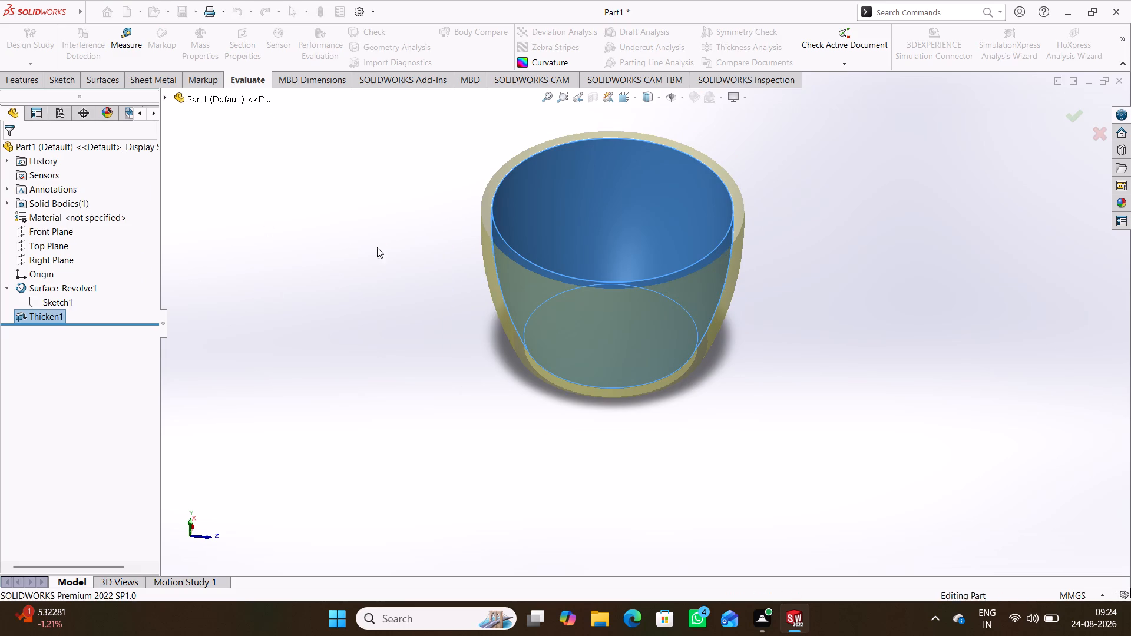
Measure the diameter of the cup rim's outer edge.
middle_drag(380, 248, 373, 332)
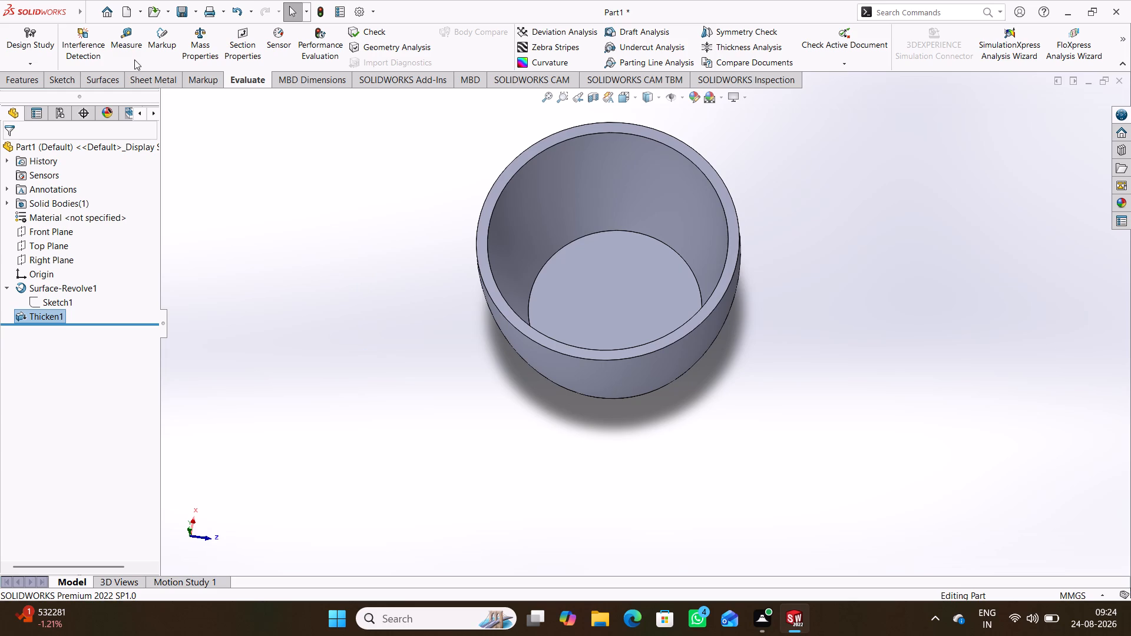
click(130, 50)
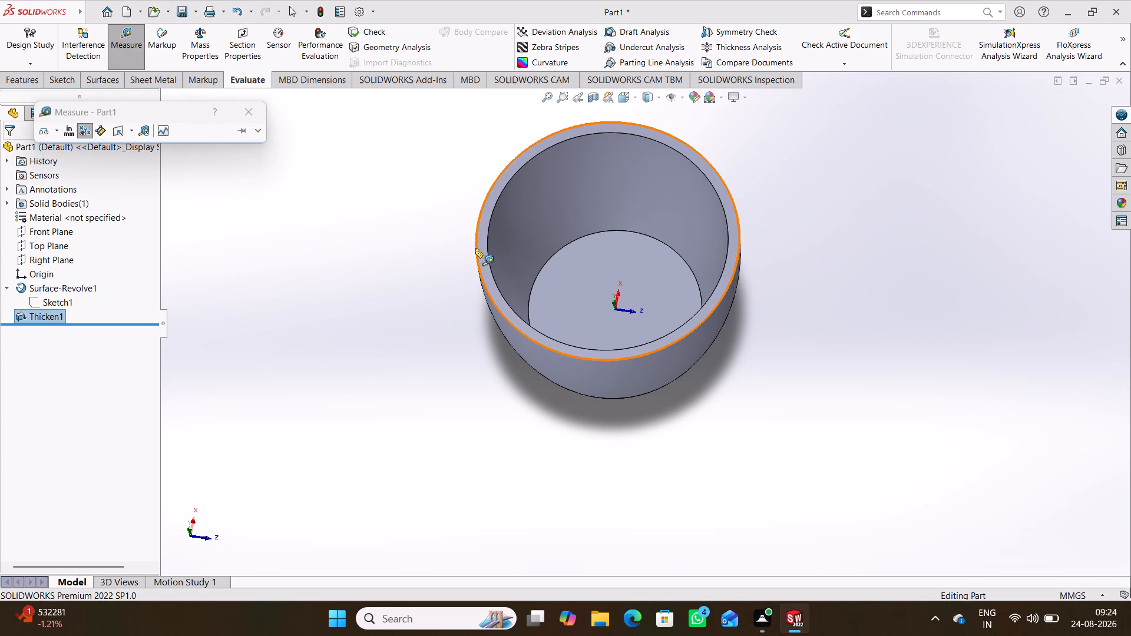
click(475, 248)
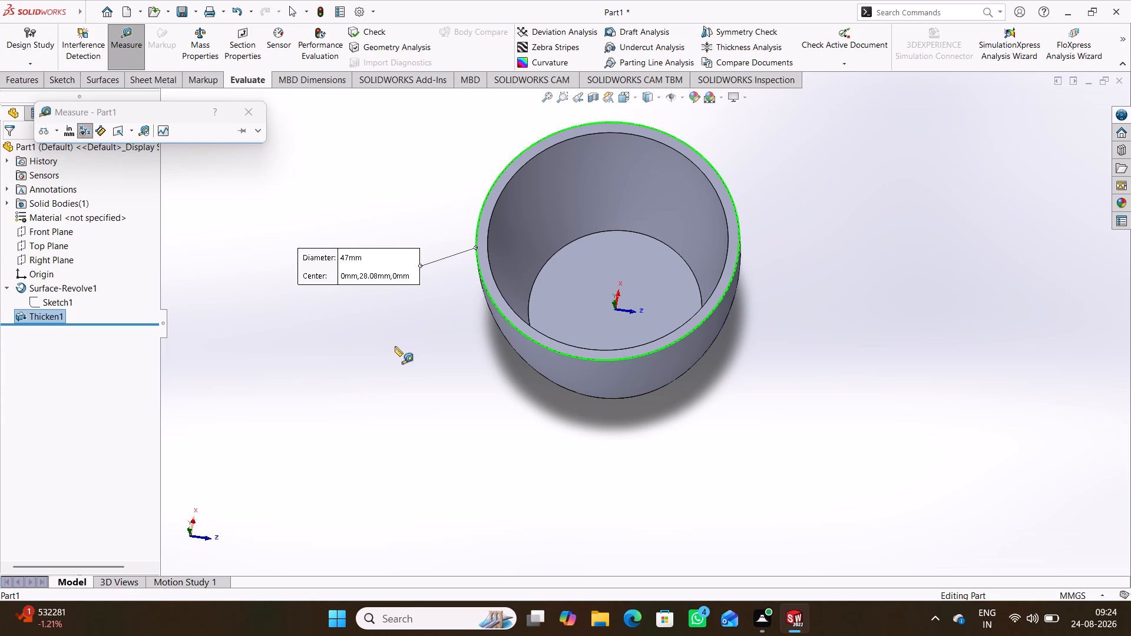
click(376, 357)
click(254, 104)
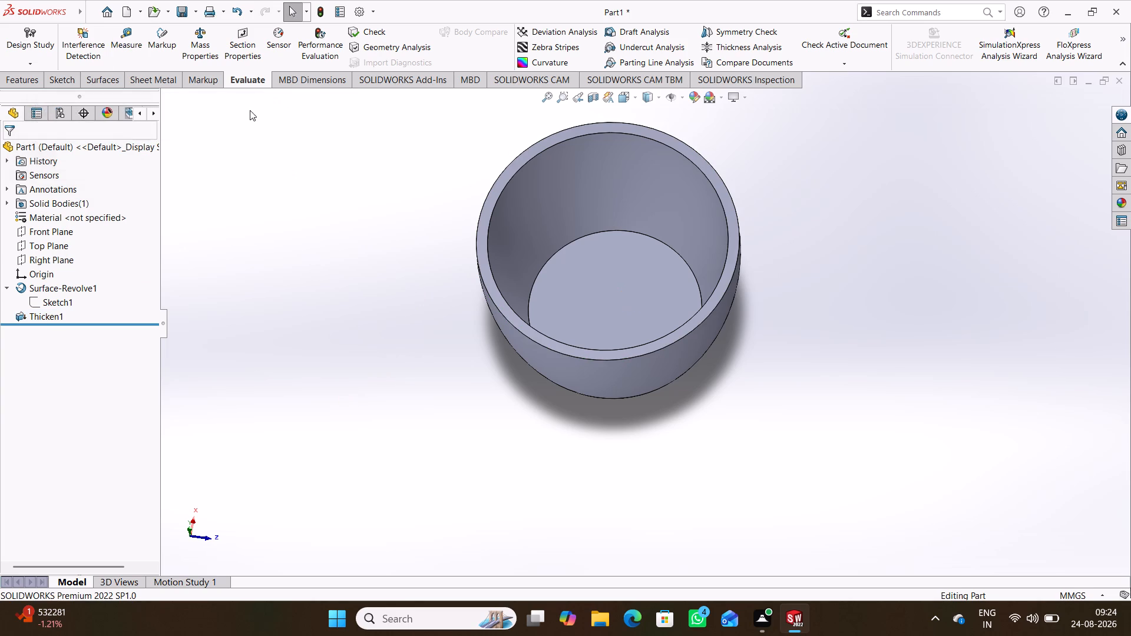
Start a new sketch on the Front Plane for the cup's handle path.
click(113, 81)
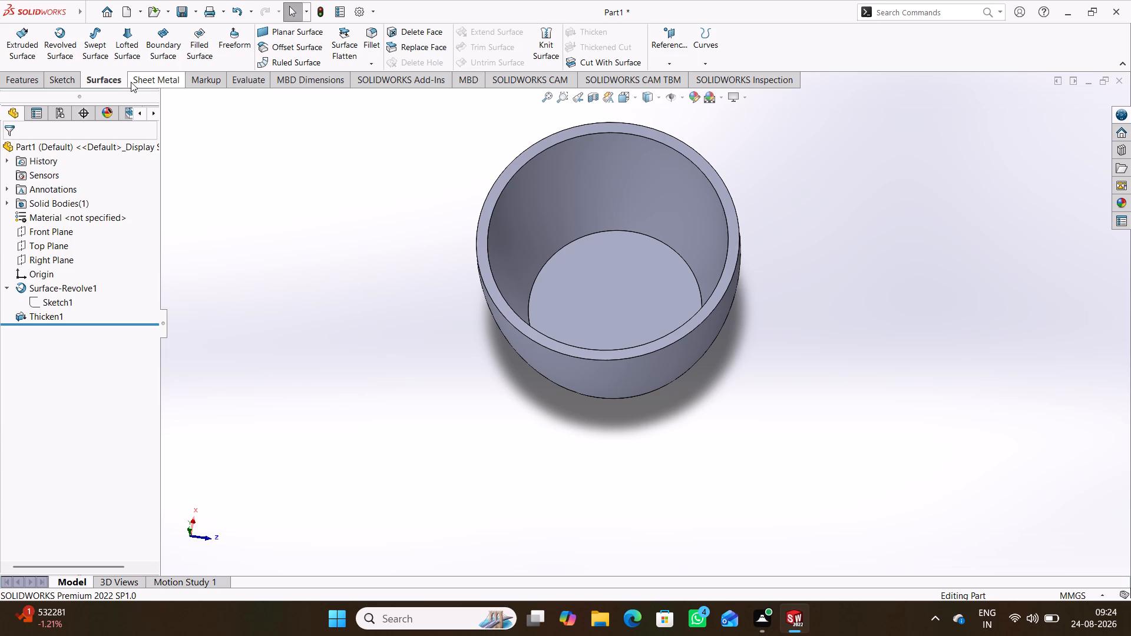
middle_drag(373, 376, 342, 235)
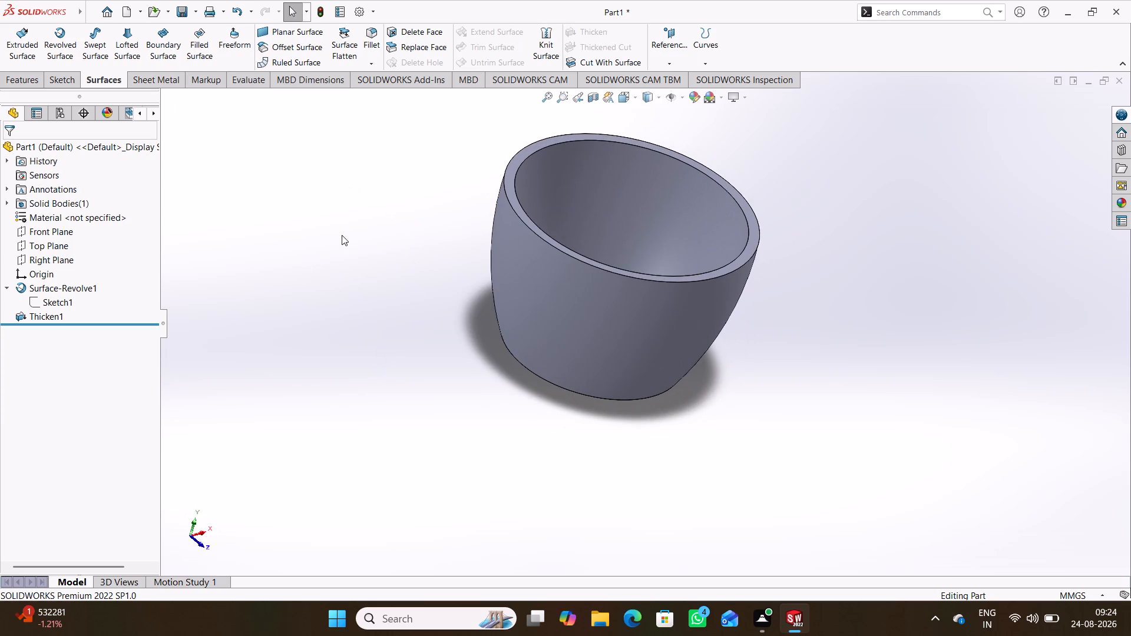
click(4, 284)
key(ctrl+7)
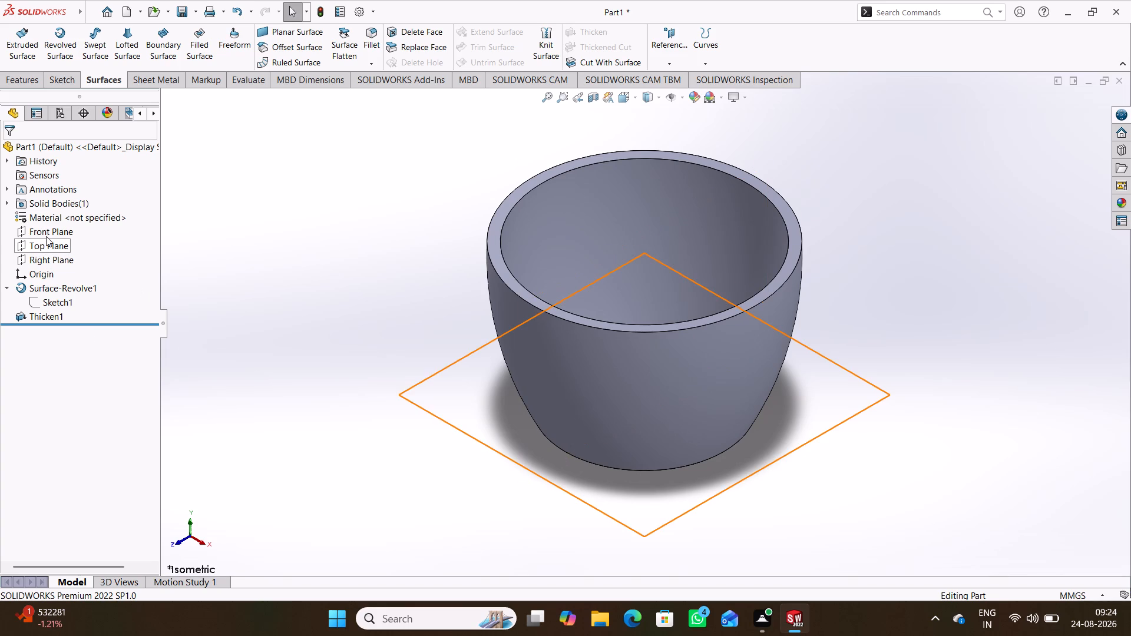
click(46, 236)
click(53, 221)
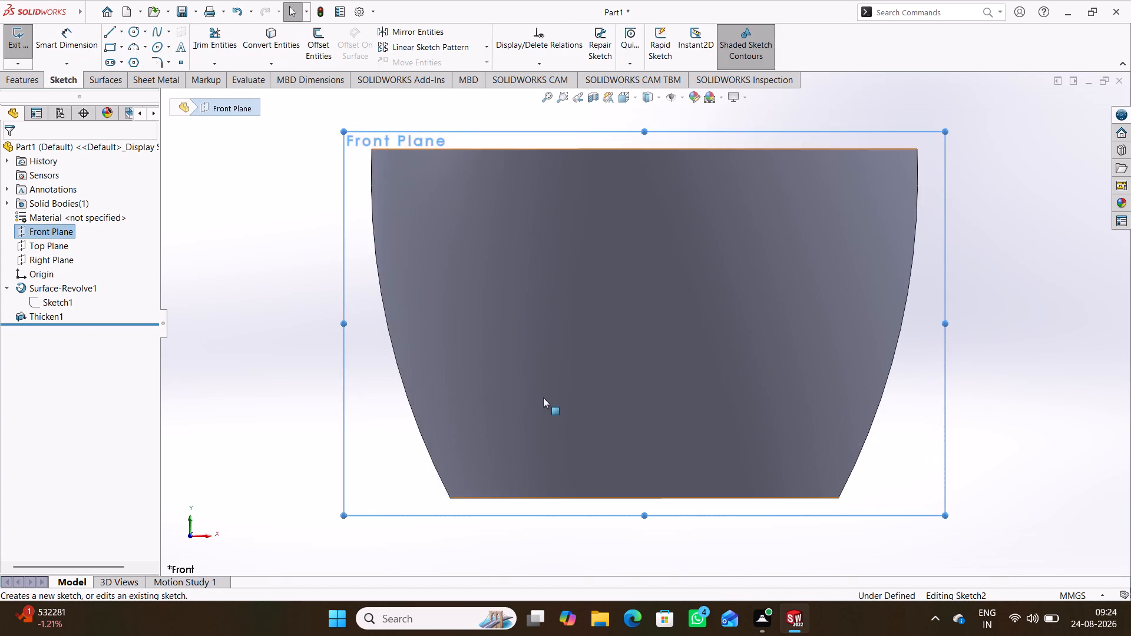
scroll(545, 395, up, 3)
click(903, 325)
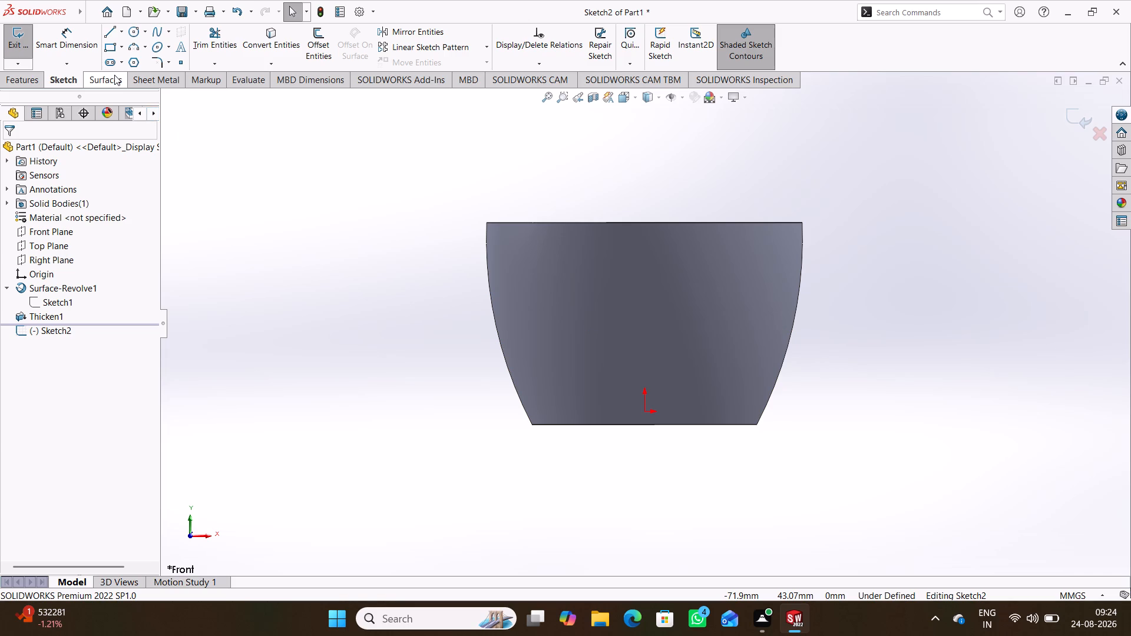
Sketch an open handle path beside the cup: a 17 mm line from the lower wall, a tangent arc, and a 7 mm line back to the upper wall.
click(110, 34)
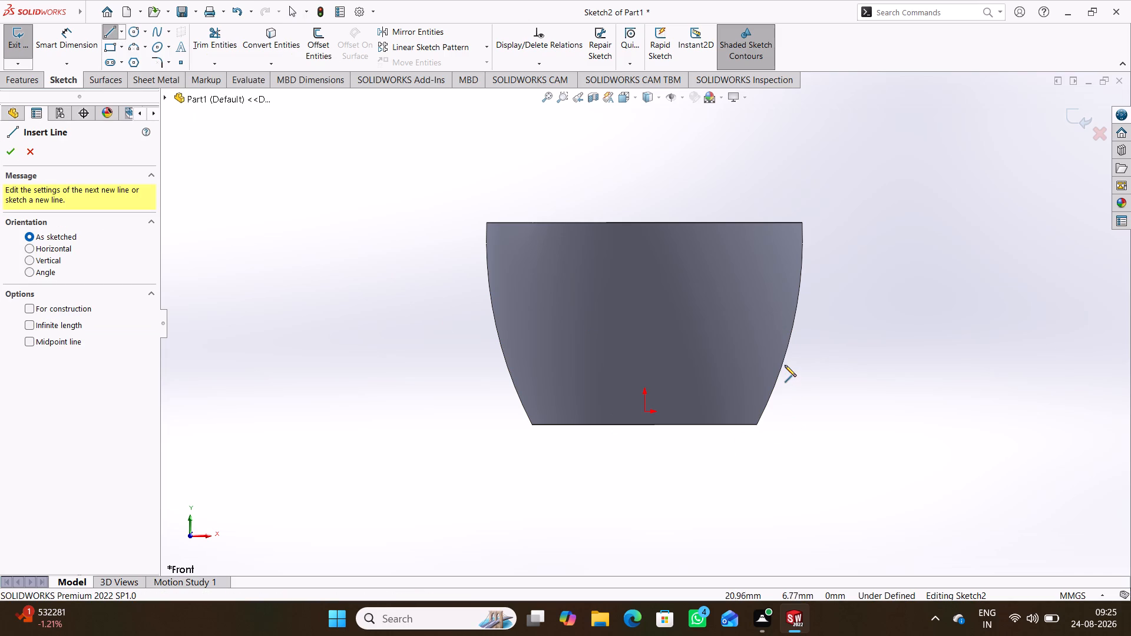
click(780, 361)
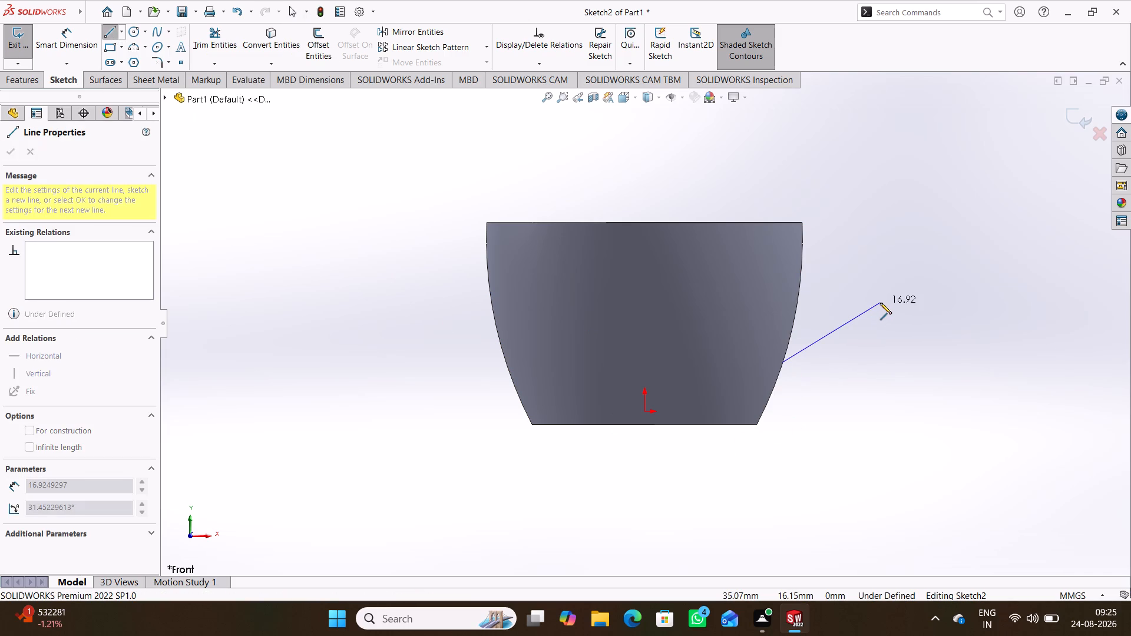
click(884, 309)
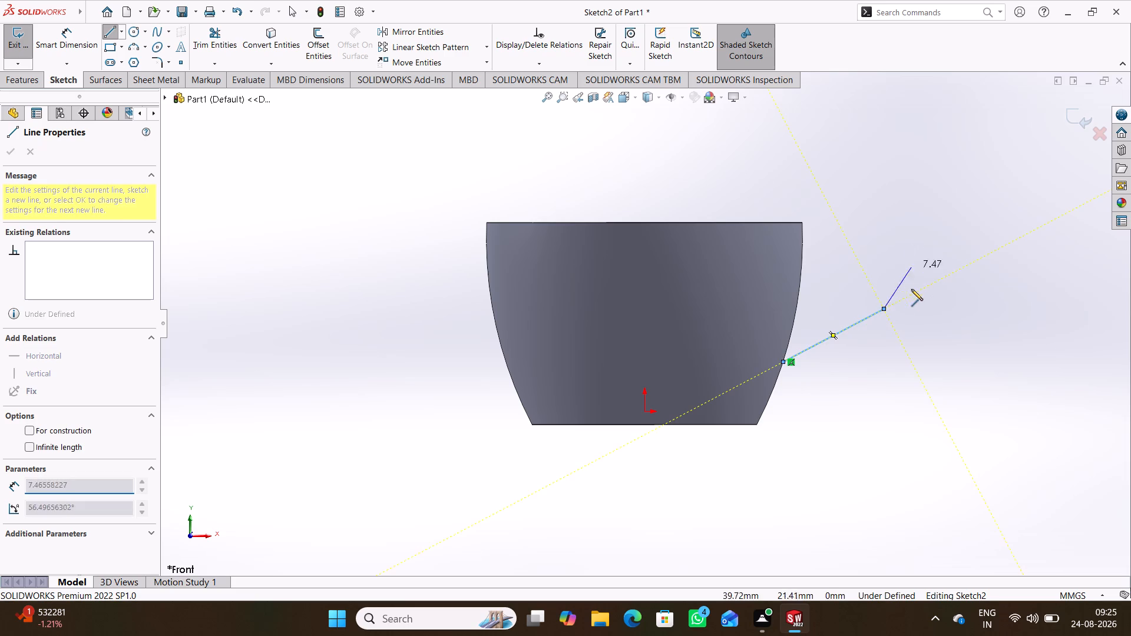
click(848, 239)
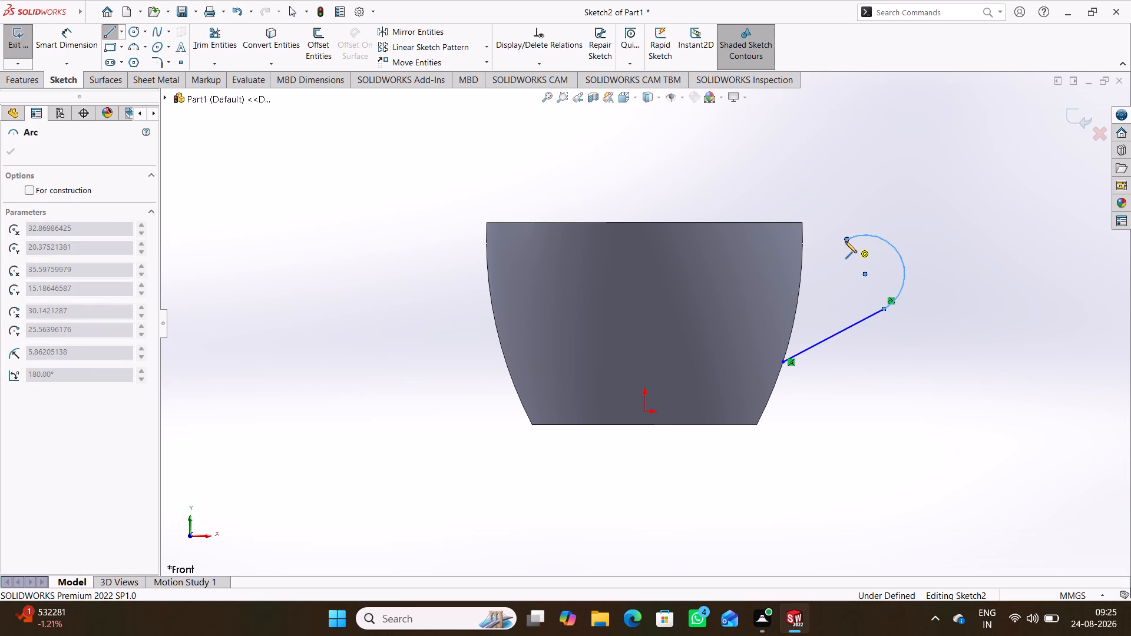
click(802, 254)
right_click(853, 150)
click(899, 156)
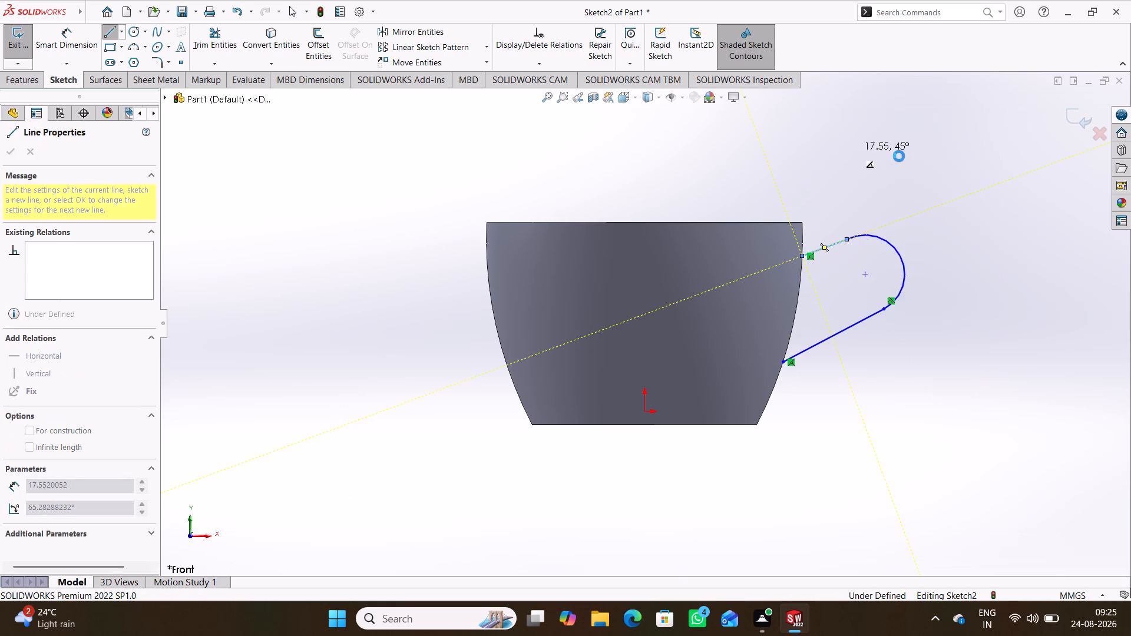
Make the upper and lower straight lines of the handle path parallel to each other.
click(871, 378)
scroll(871, 377, down, 1)
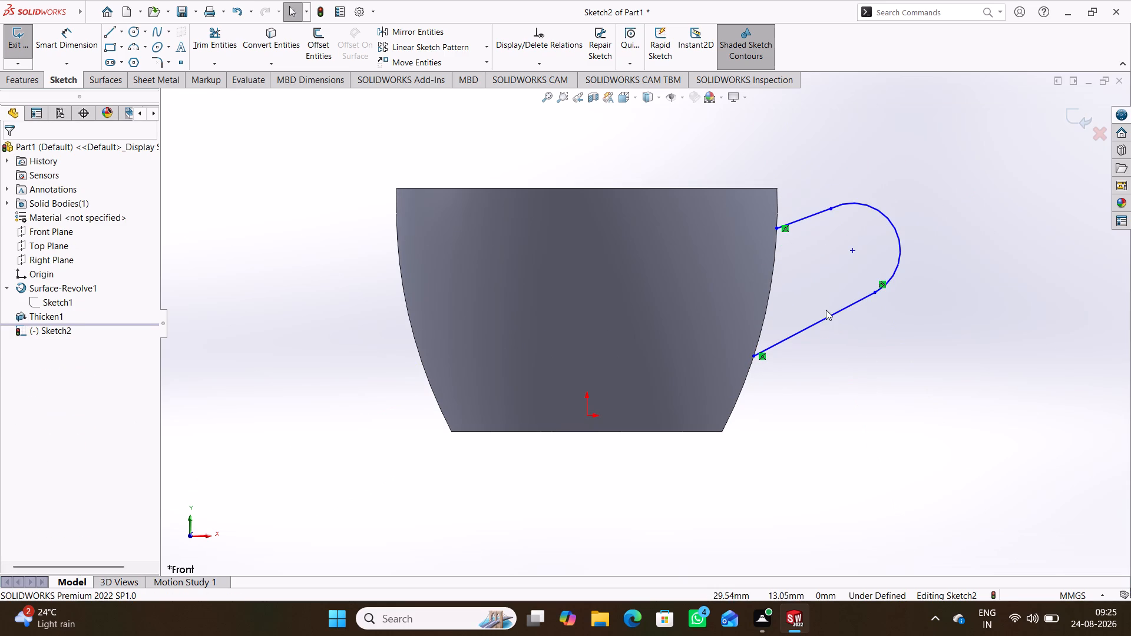
click(825, 319)
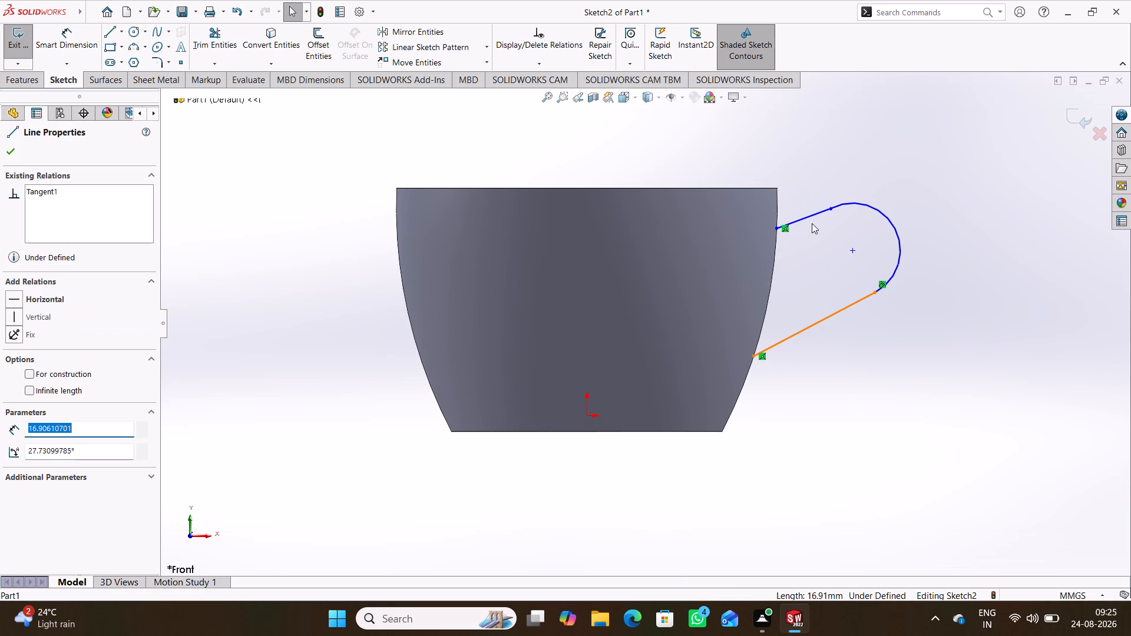
ctrl+click(812, 216)
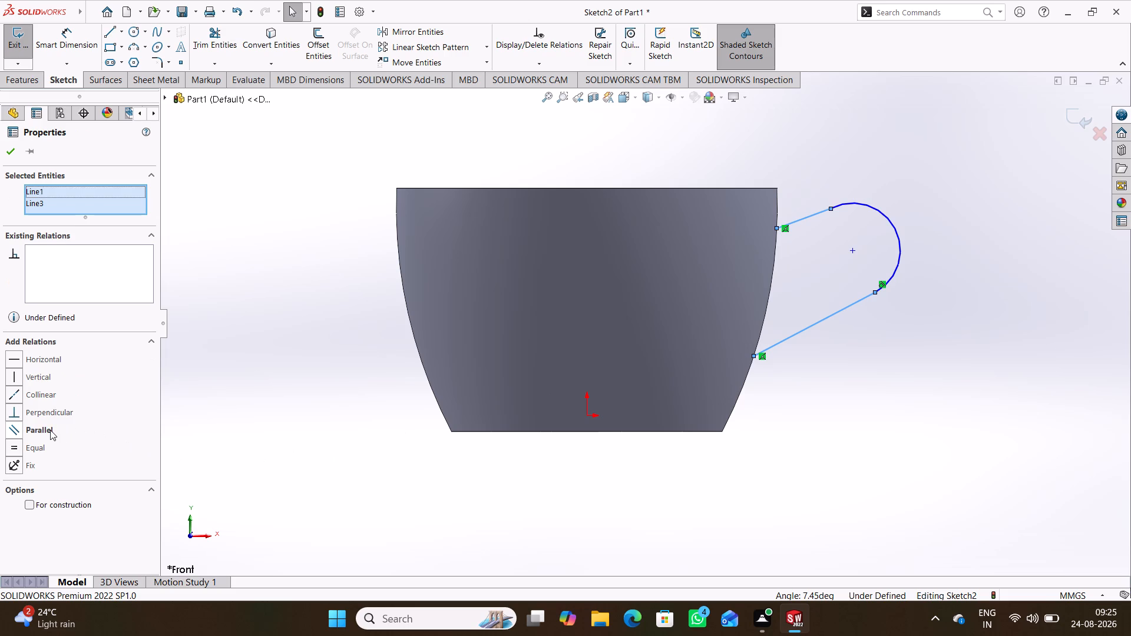
click(50, 430)
click(439, 462)
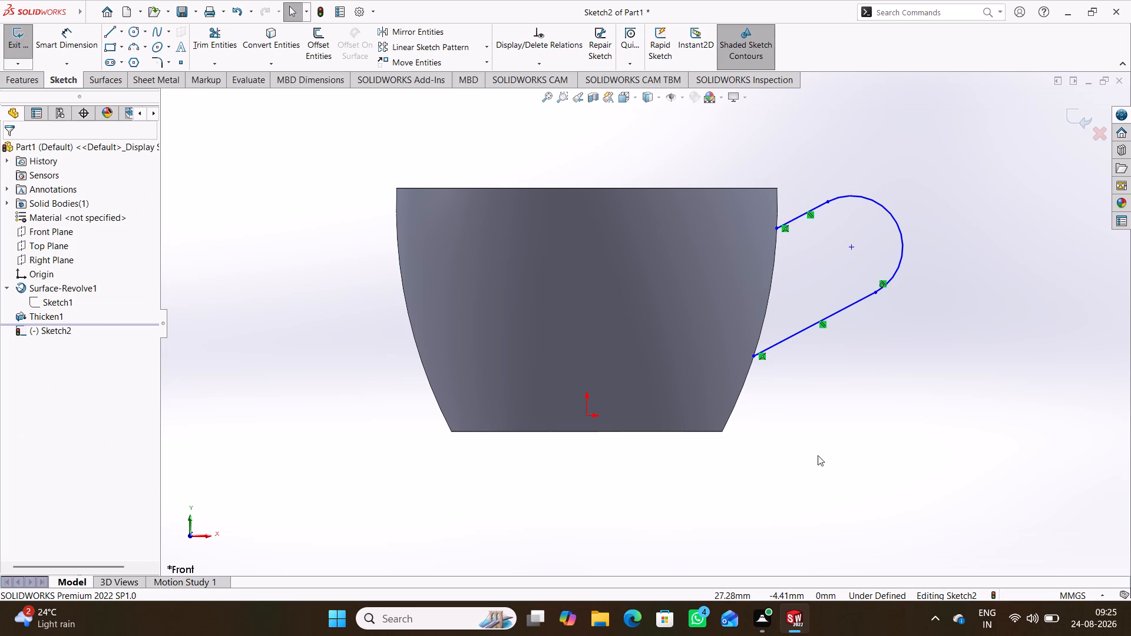
Dimension the horizontal extent of the handle path's upper line to 6 mm, placed above the sketch.
right_drag(956, 473, 930, 355)
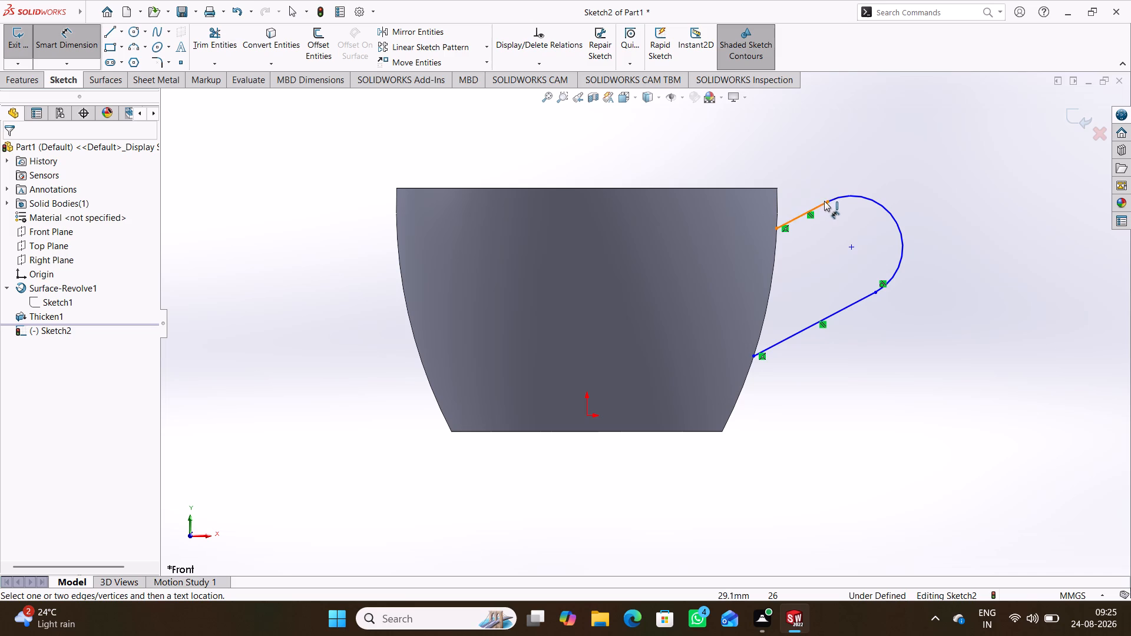
click(817, 205)
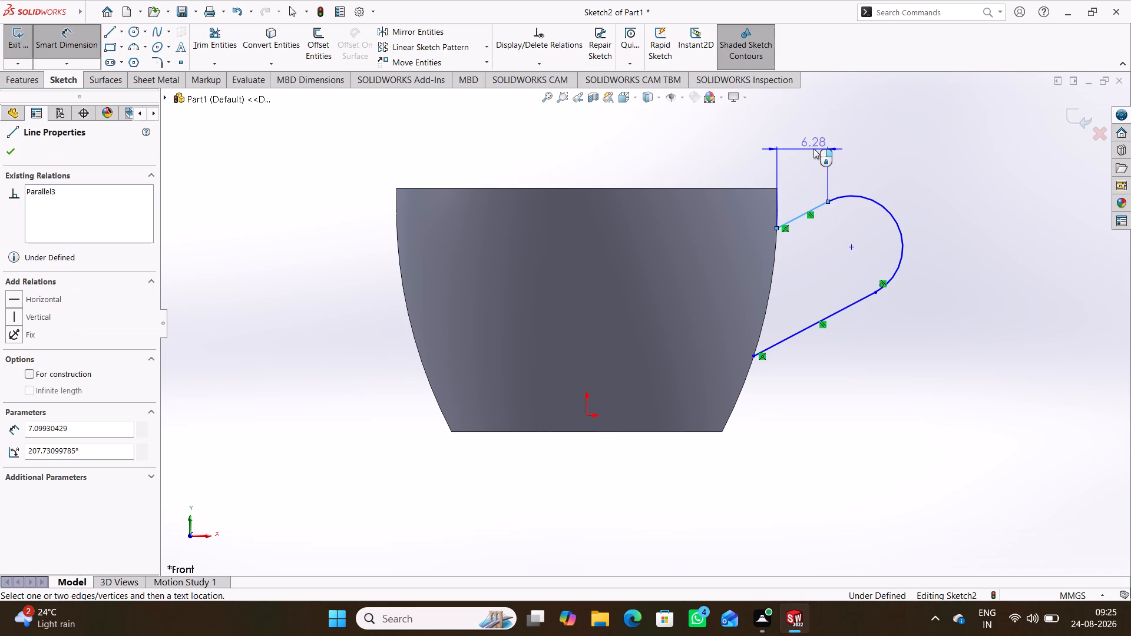
click(806, 149)
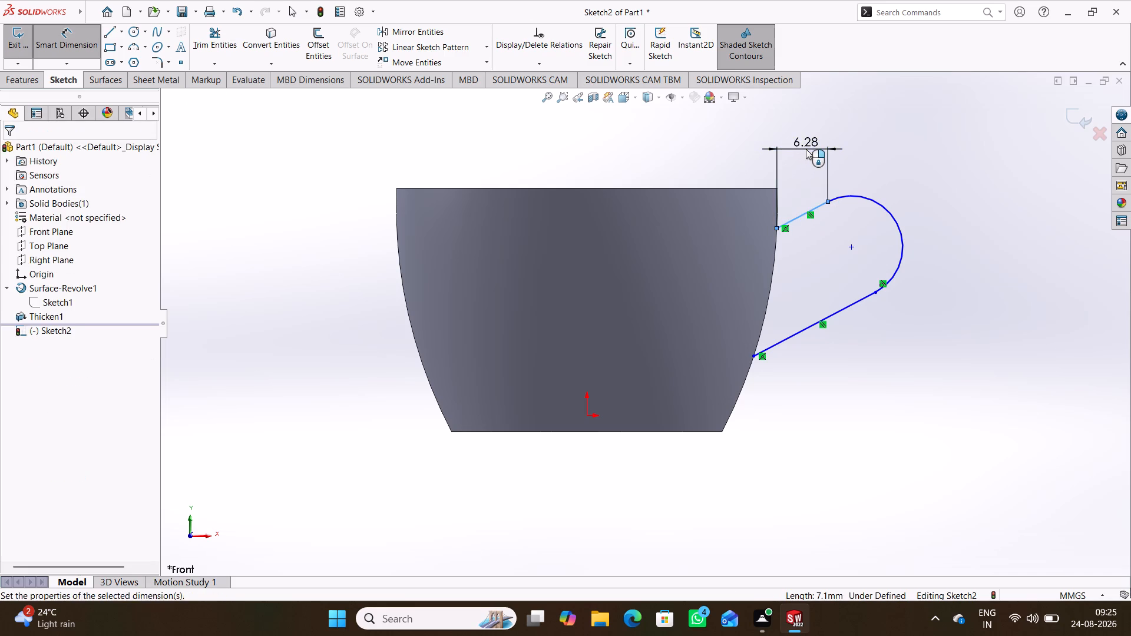
key(6)
key(Return)
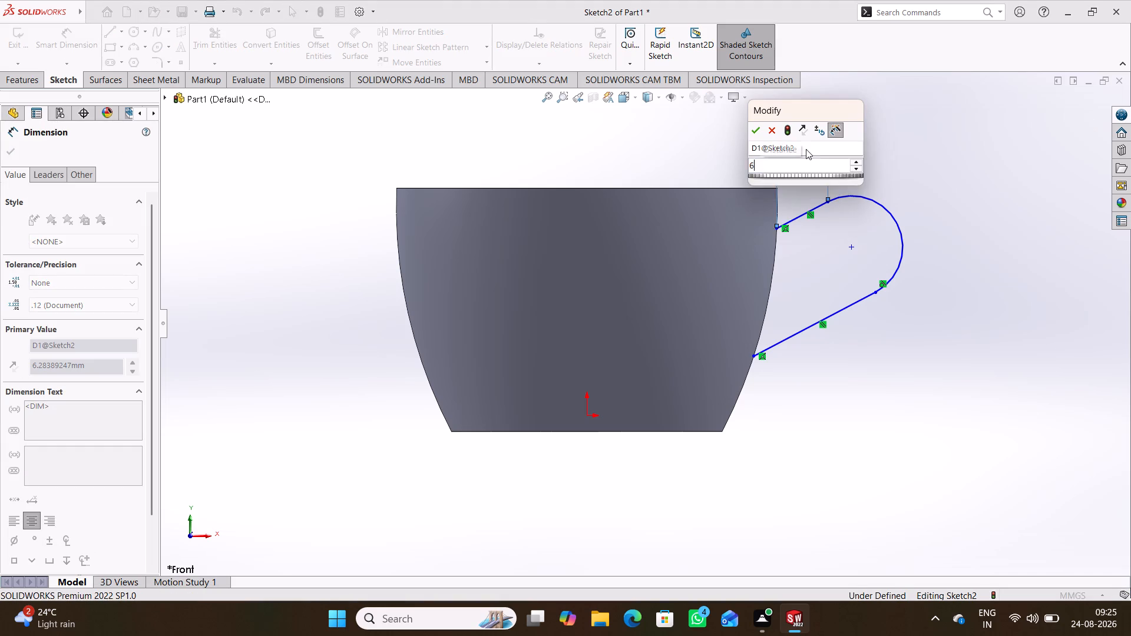
click(834, 518)
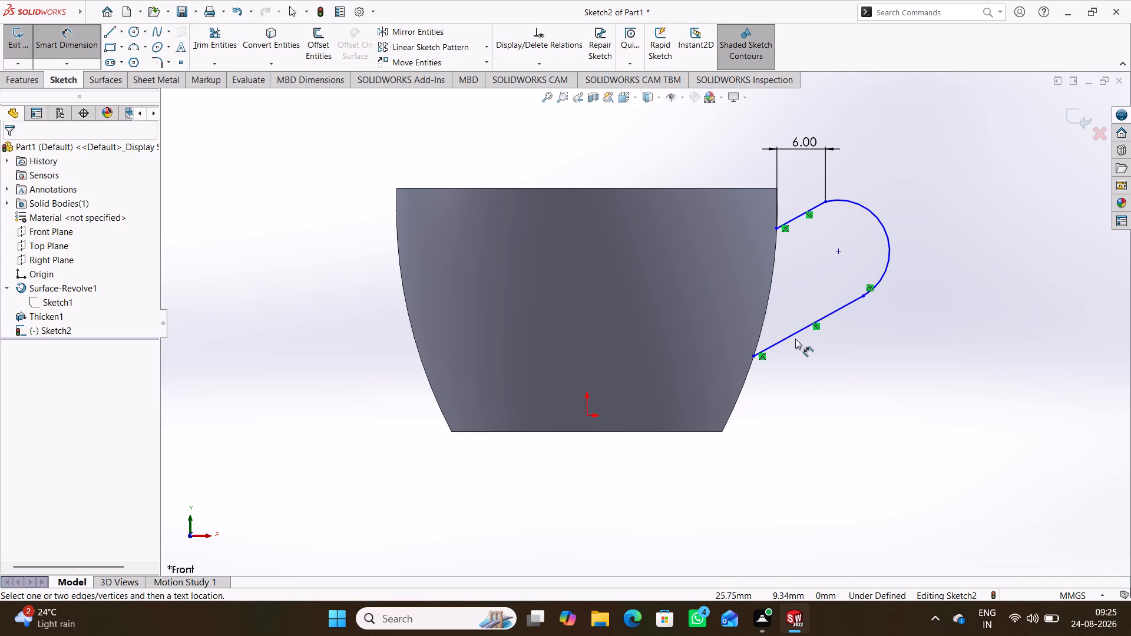
Dimension the length of the handle path's lower line to 16 mm and place the dimension close beneath the line.
click(795, 335)
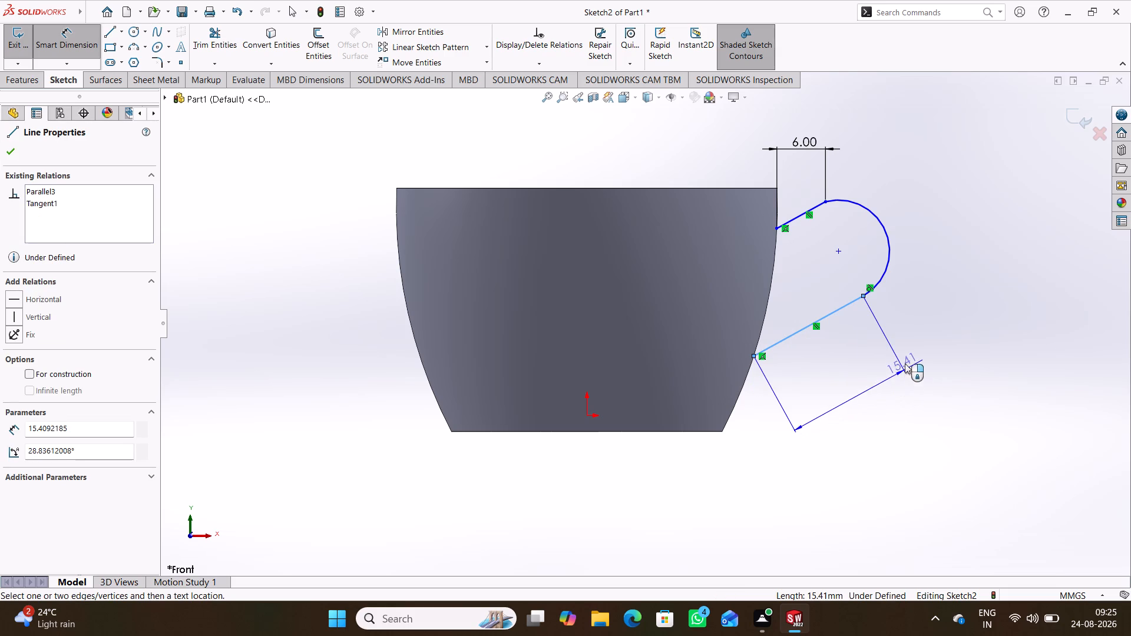
click(892, 386)
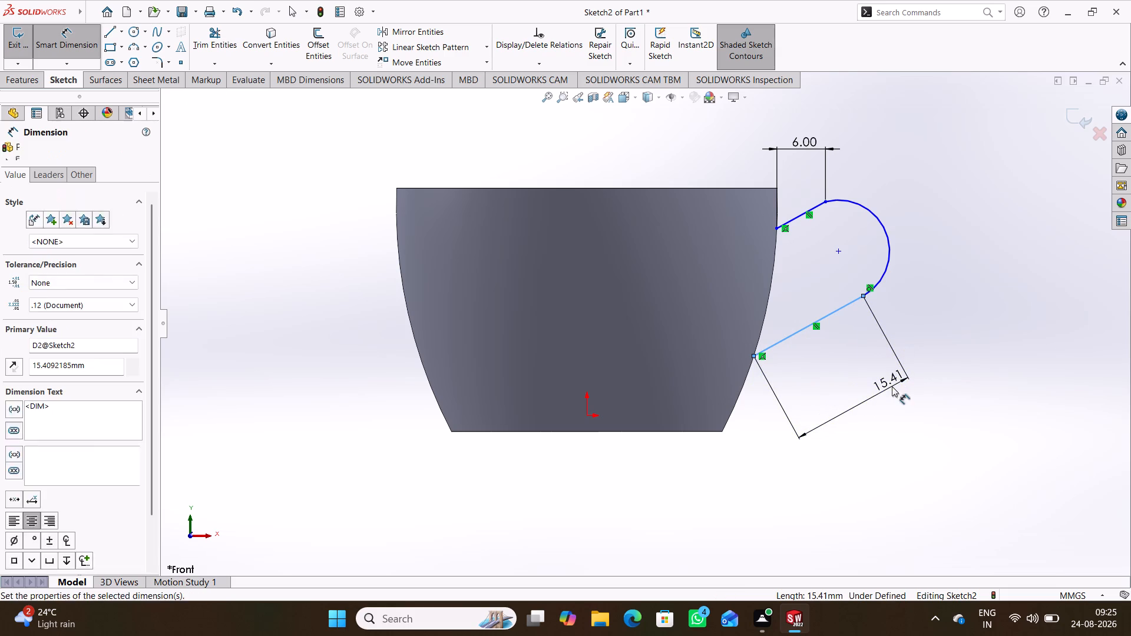
text(16)
key(Return)
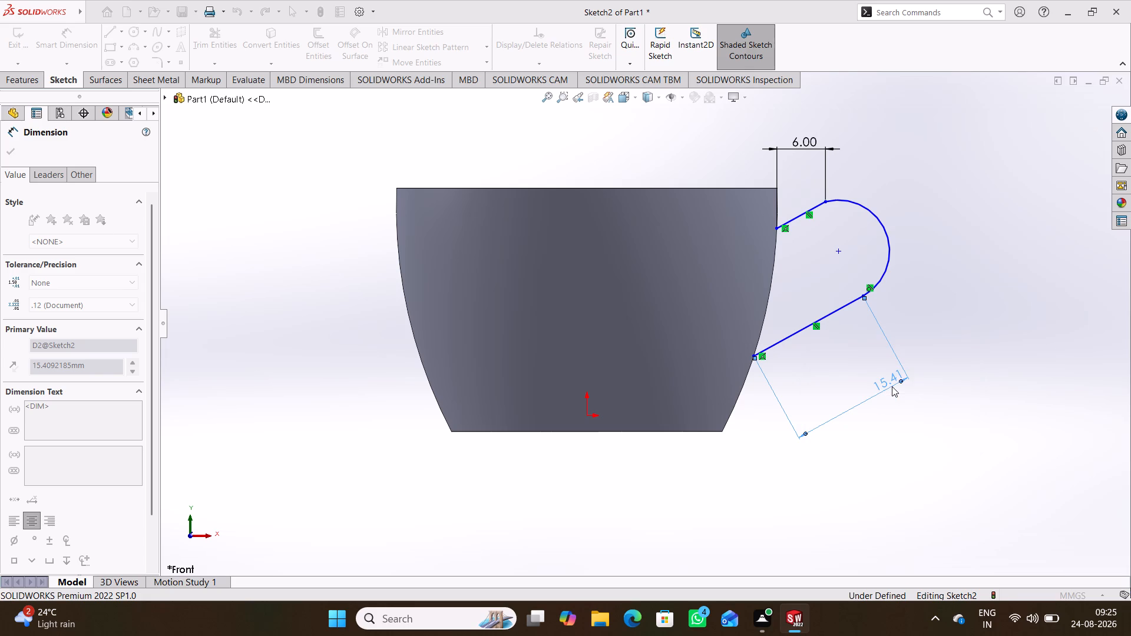
click(893, 435)
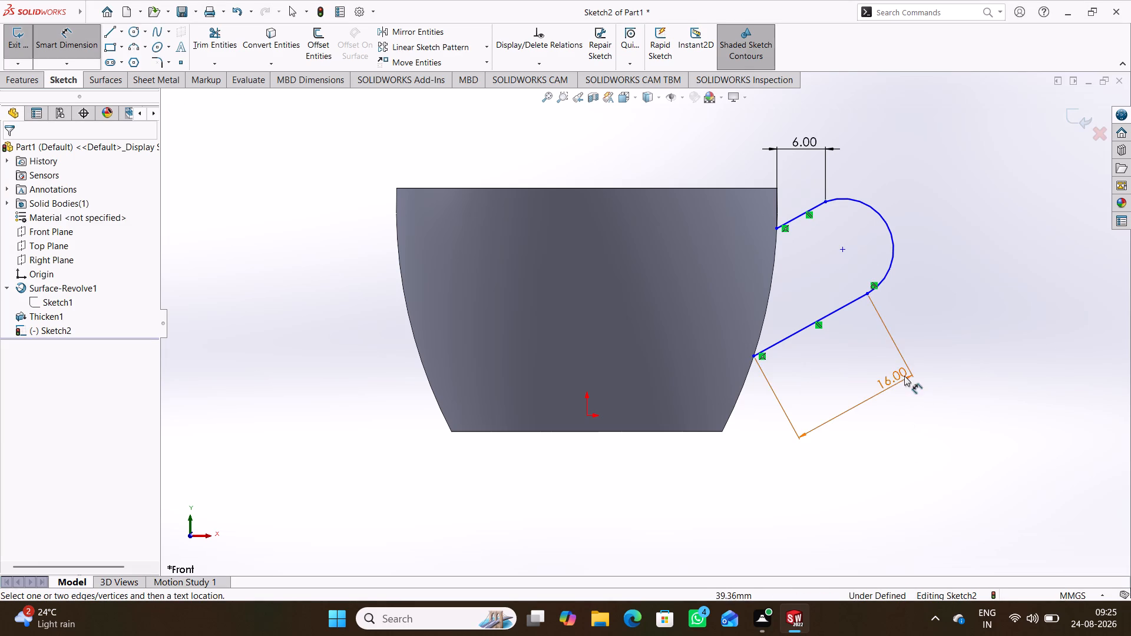
drag(891, 377, 825, 355)
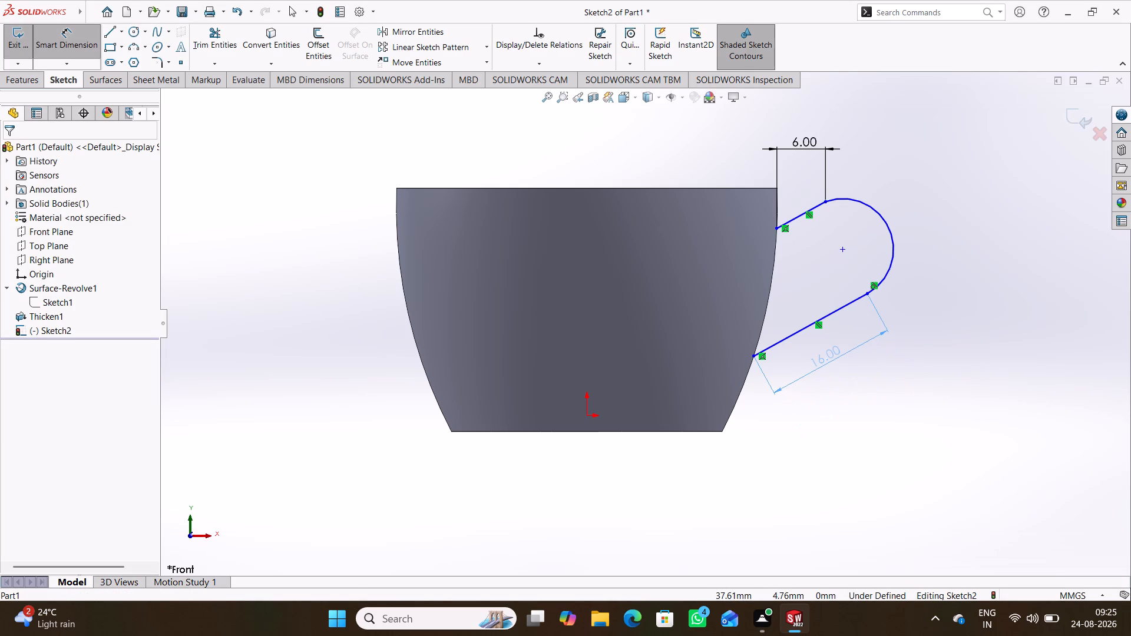
click(851, 411)
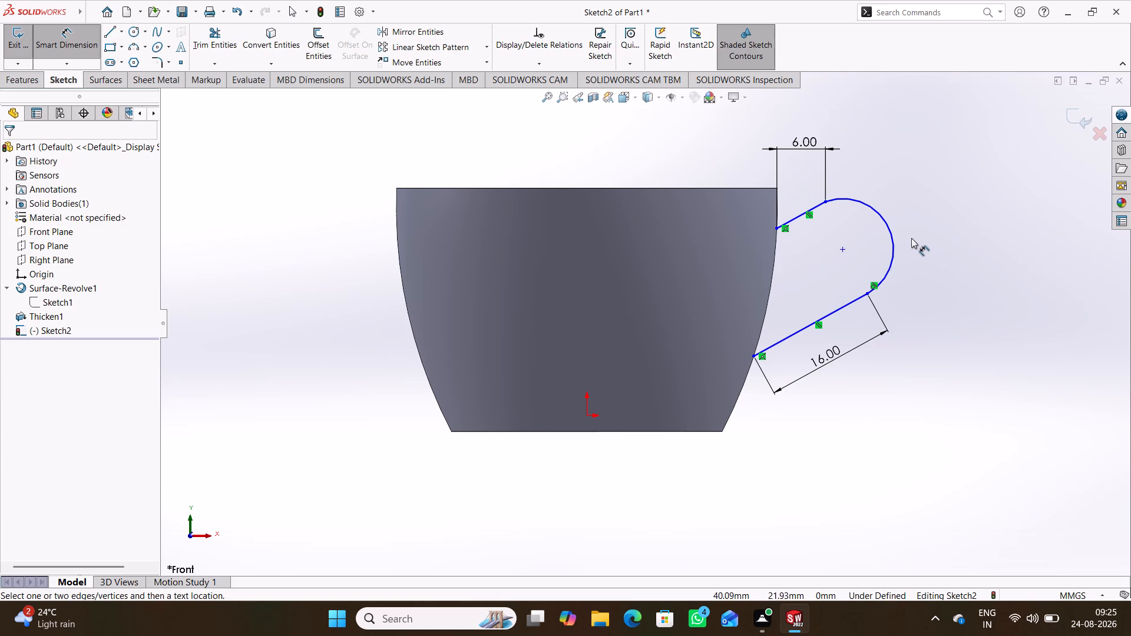
Dimension the radius of the handle path's arc to 9 mm.
click(890, 227)
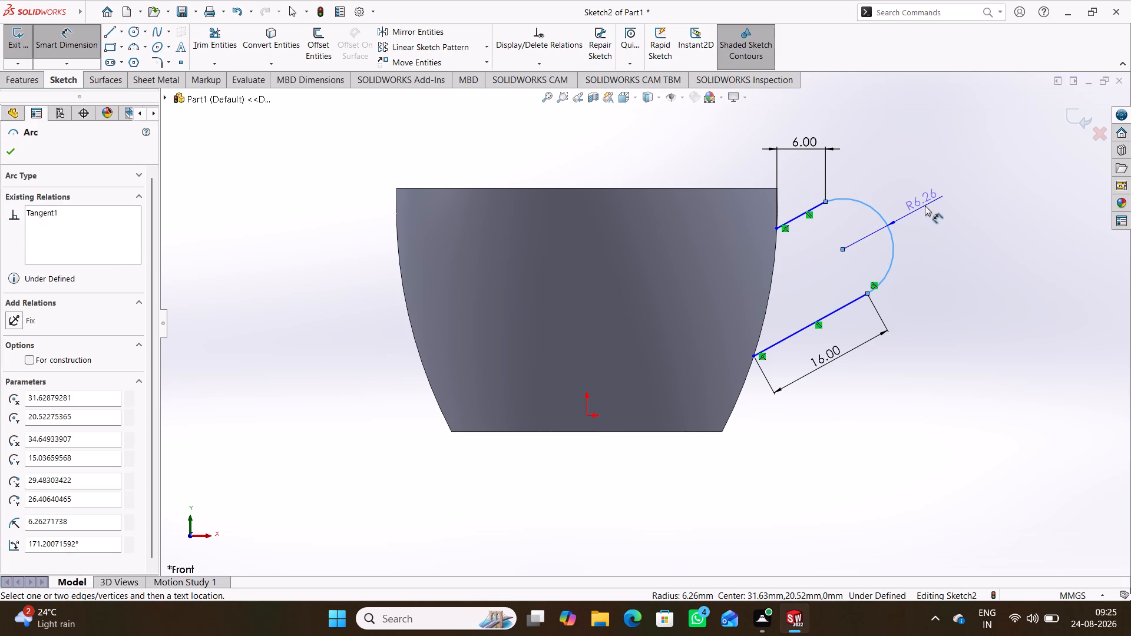
click(925, 206)
key(9)
key(Return)
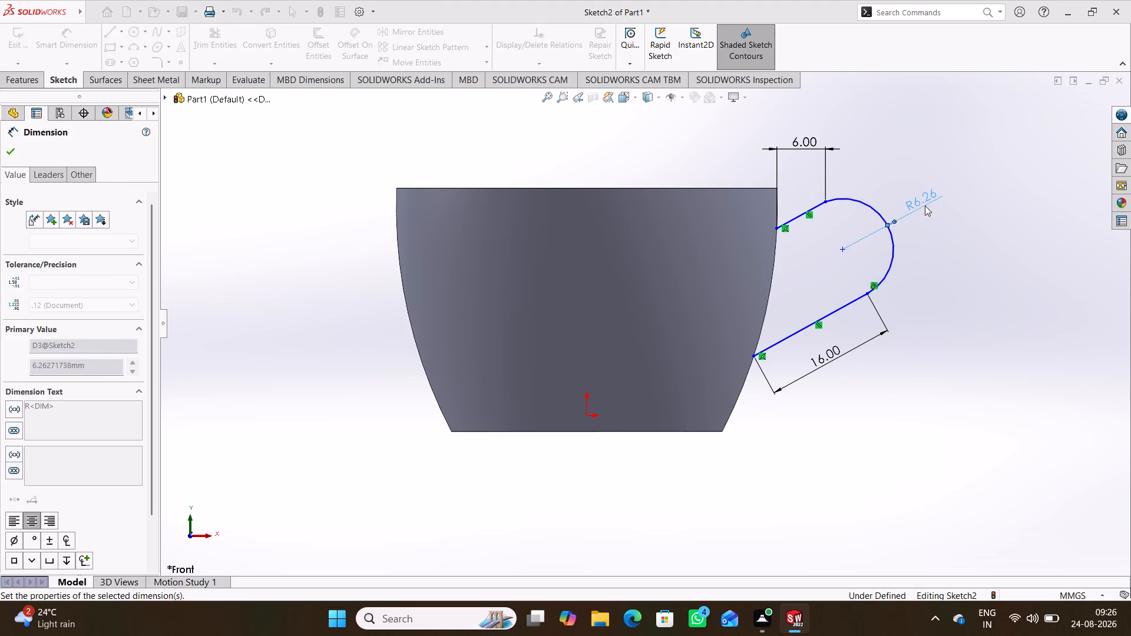
click(936, 310)
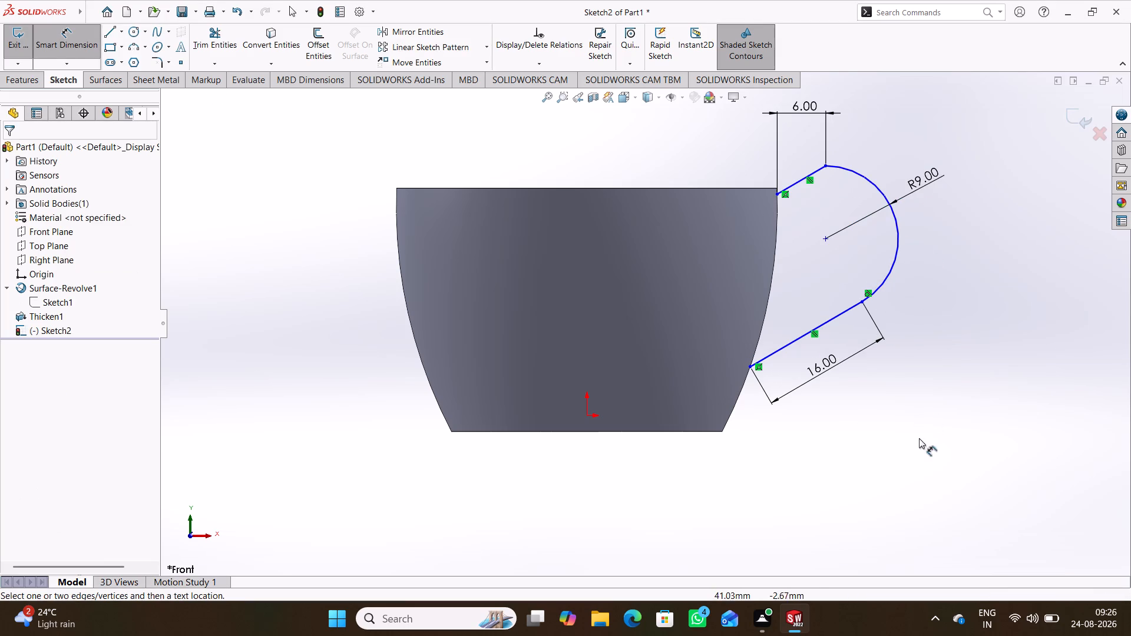
Make the handle's upper line and arc tangent at the point where they meet.
right_drag(919, 438, 935, 339)
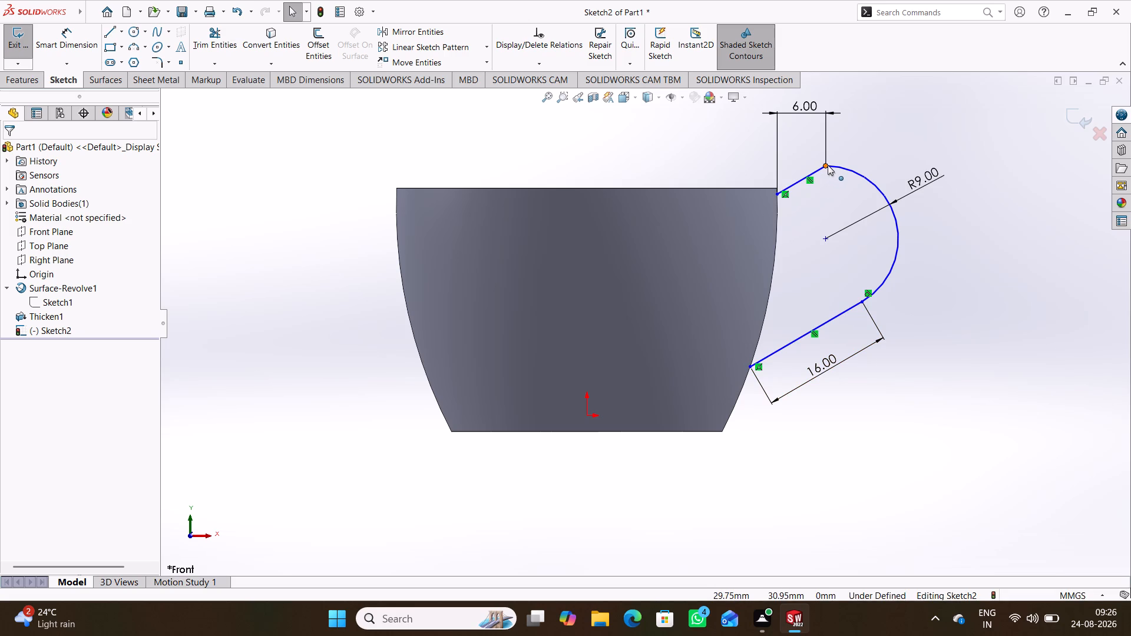
click(826, 165)
click(861, 121)
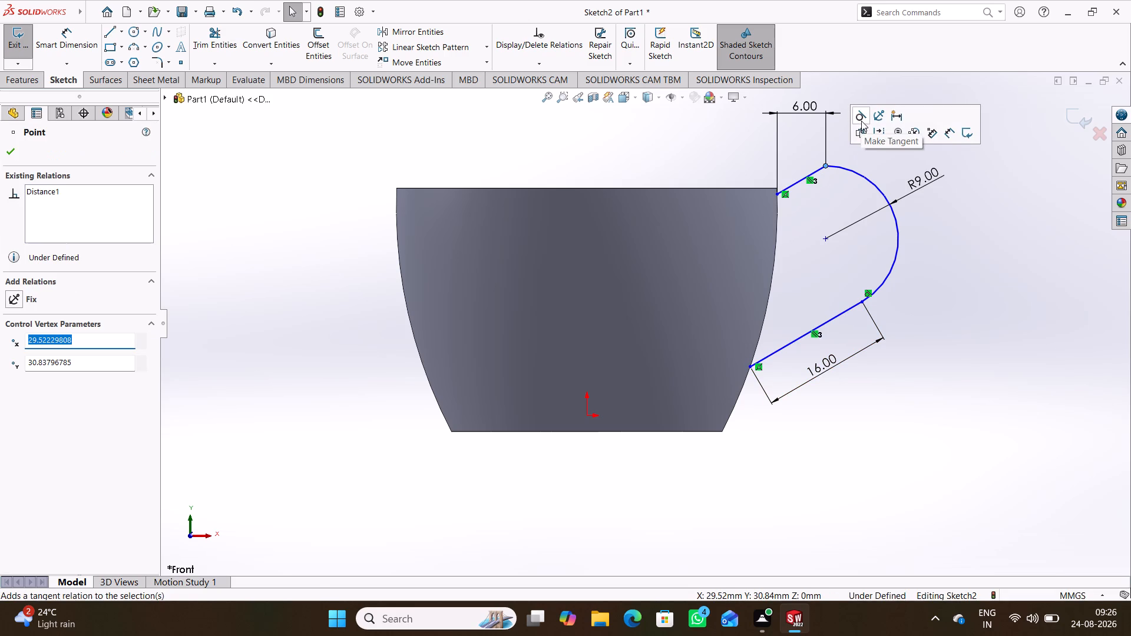
click(1024, 327)
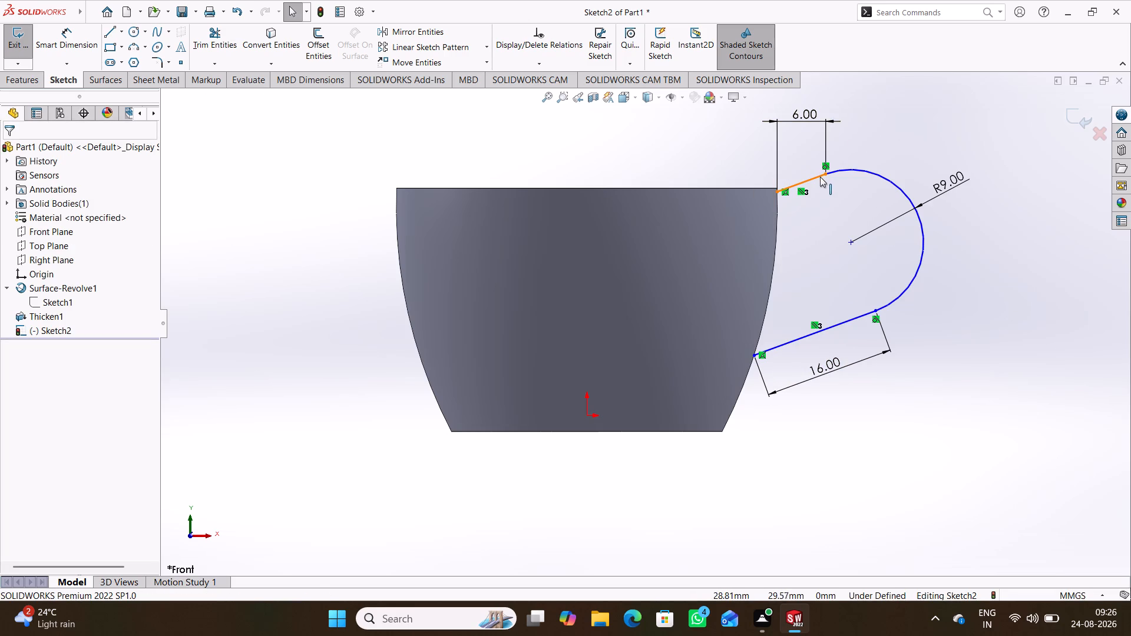
Move the handle path down along the cup wall until its lower end sits about 3.5 mm above the cup's base.
drag(820, 177, 827, 215)
click(937, 385)
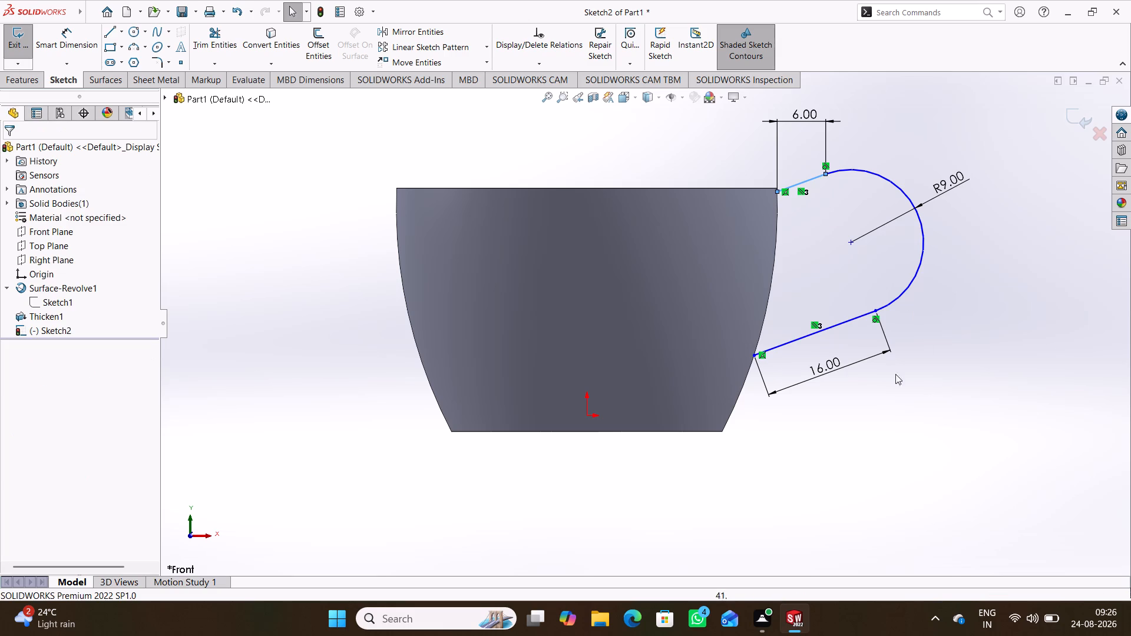
drag(835, 326, 838, 367)
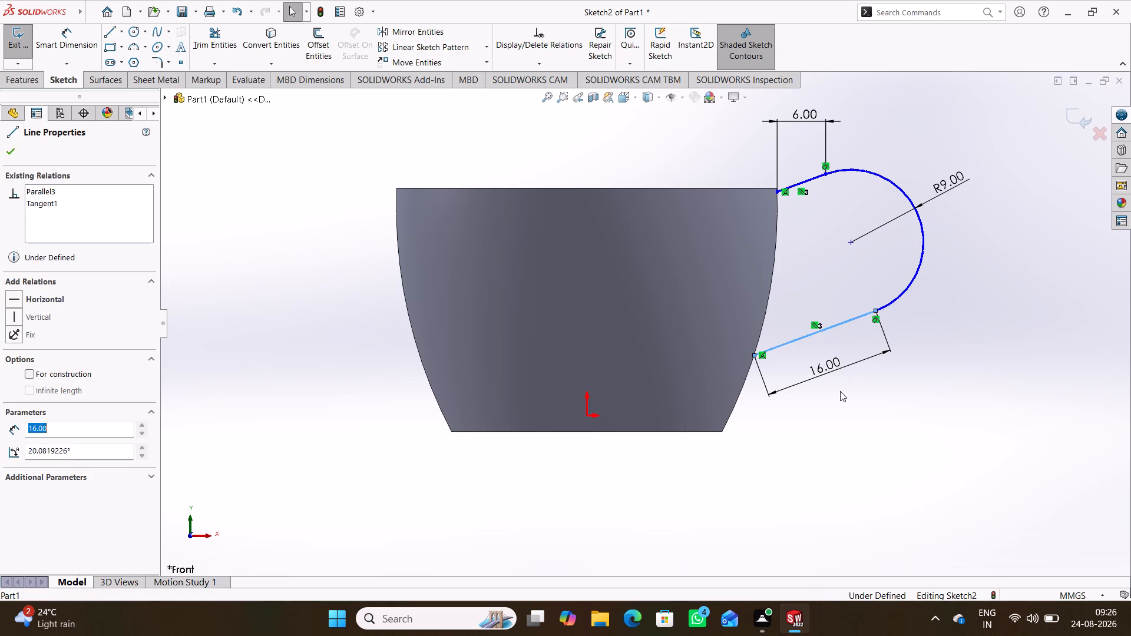
click(839, 395)
drag(780, 347, 777, 370)
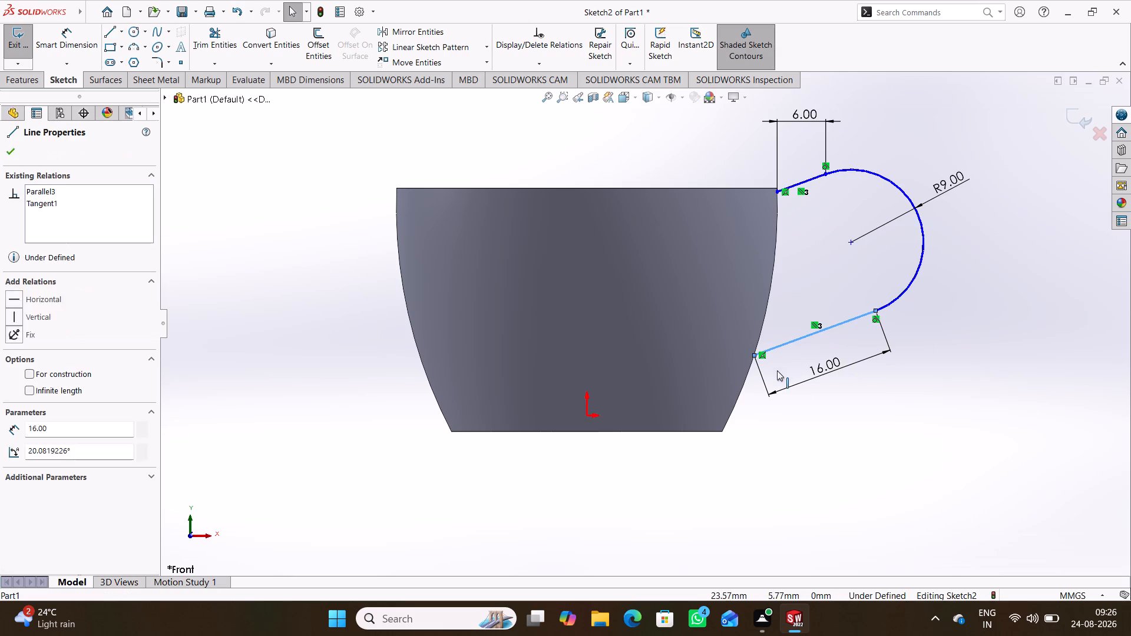
drag(777, 370, 775, 386)
click(735, 428)
drag(755, 357, 749, 383)
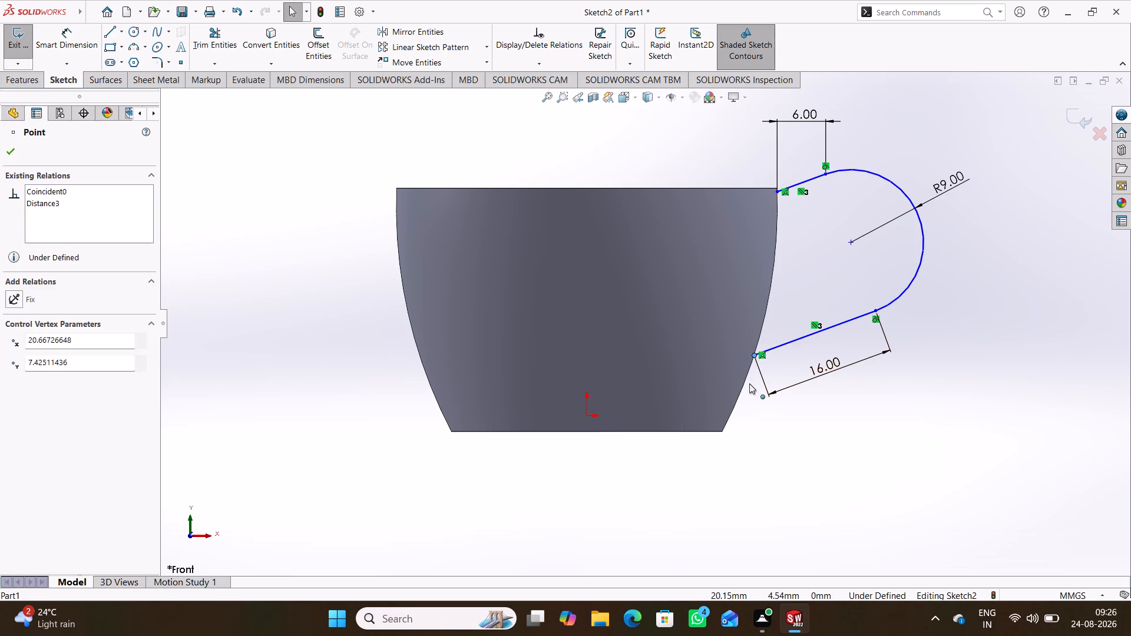
drag(749, 383, 746, 392)
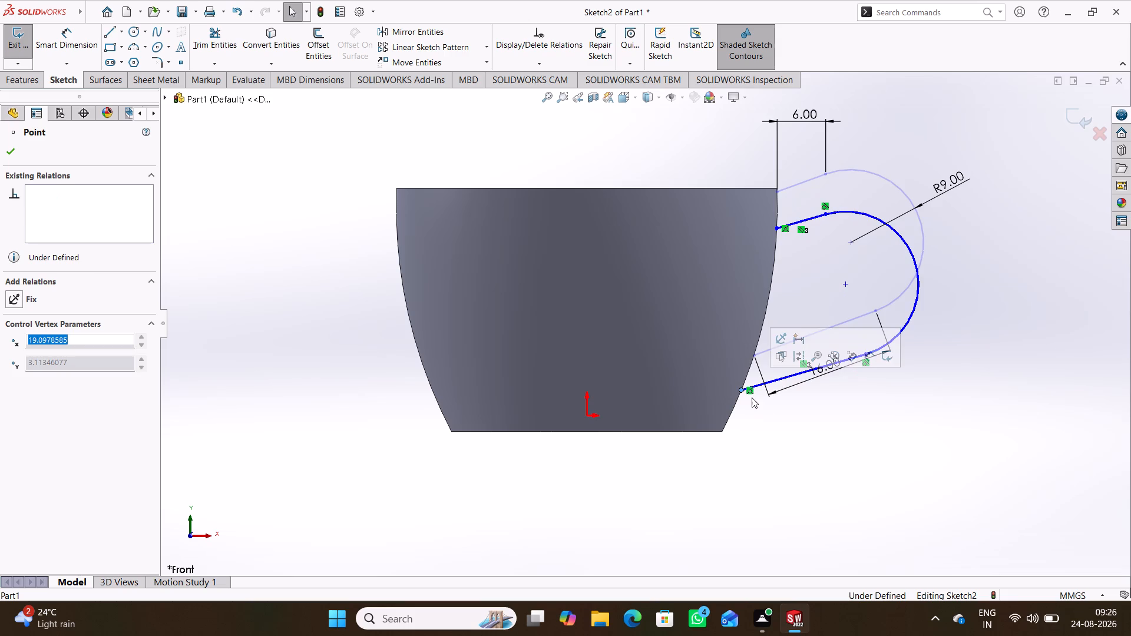
click(811, 453)
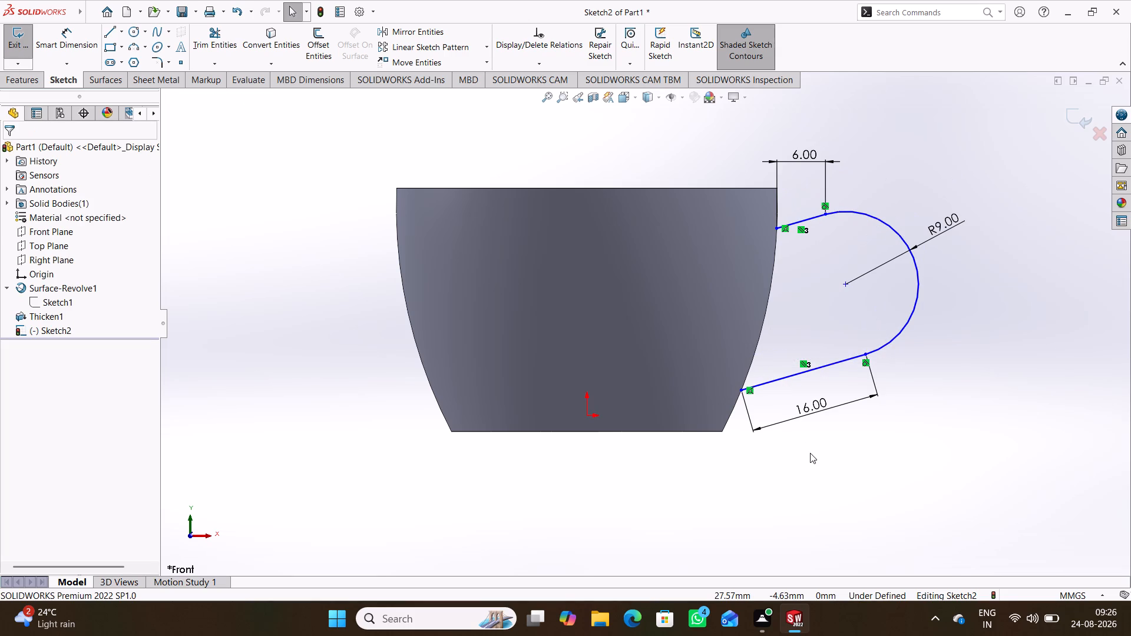
drag(898, 339, 896, 336)
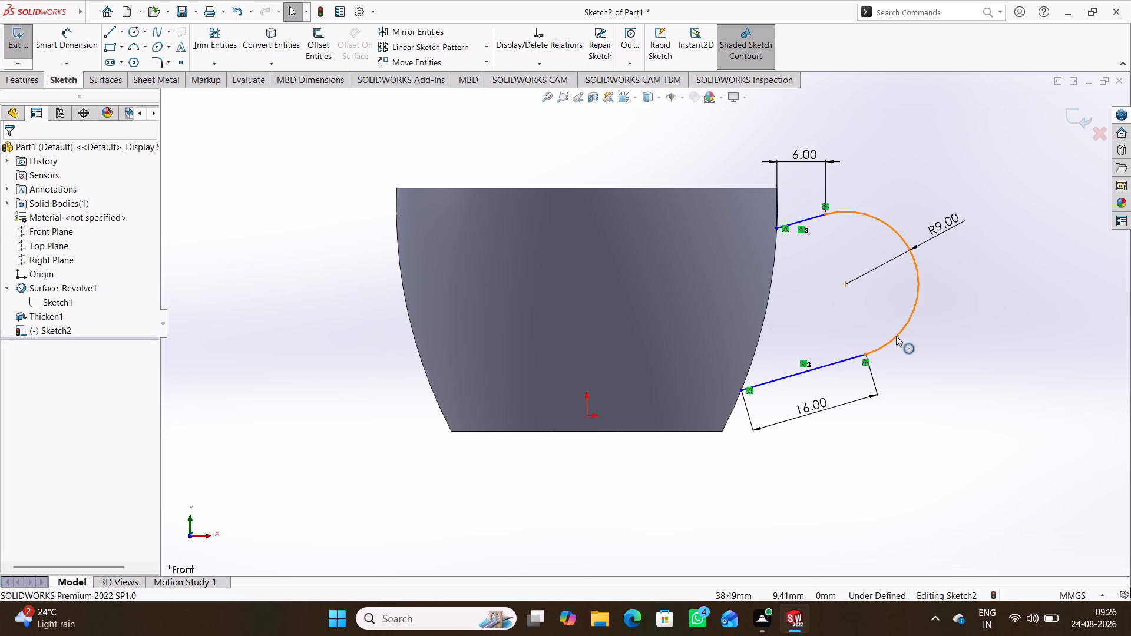
drag(896, 336, 879, 296)
click(900, 400)
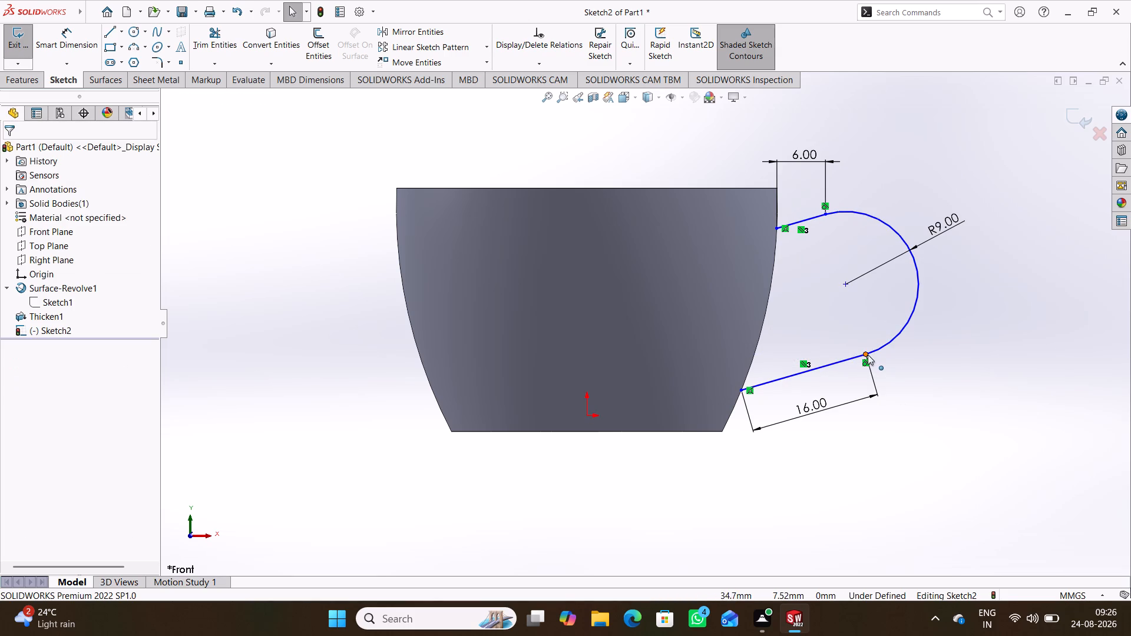
drag(867, 355, 852, 377)
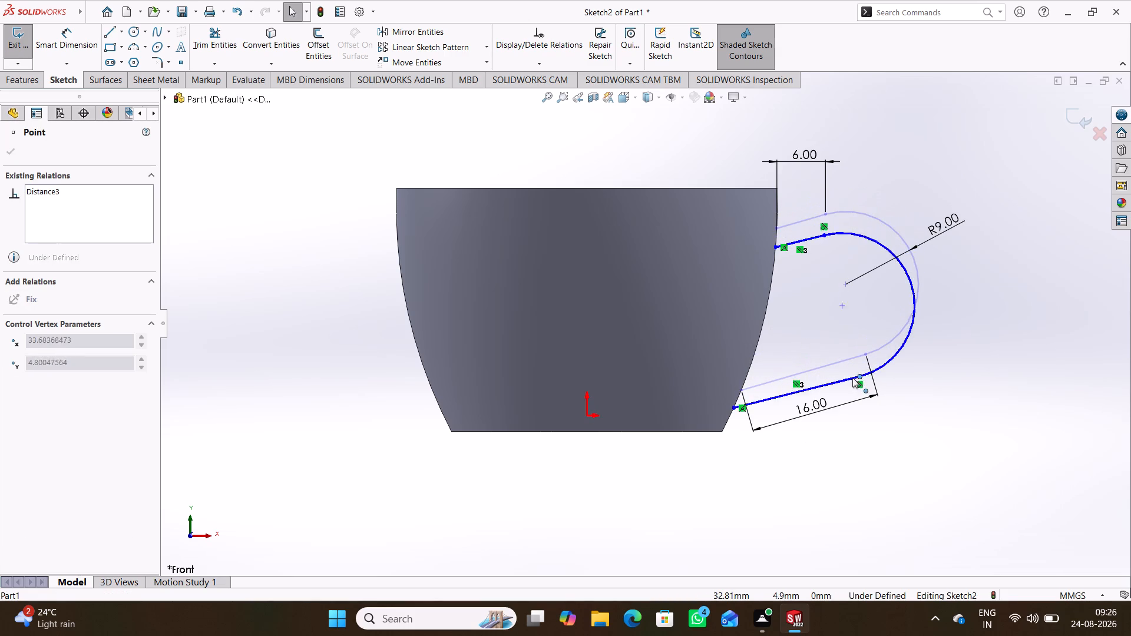
drag(852, 377, 854, 369)
click(836, 457)
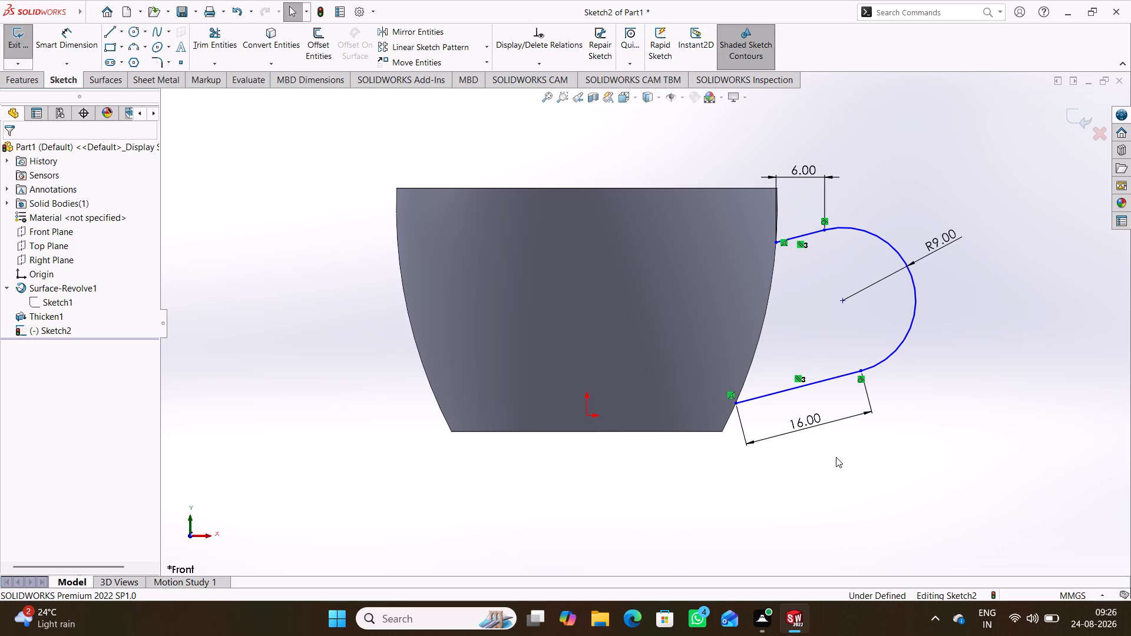
Dimension the vertical distance between the cup's bottom corner and the lower end of the handle path to 5 mm.
right_drag(379, 425, 375, 304)
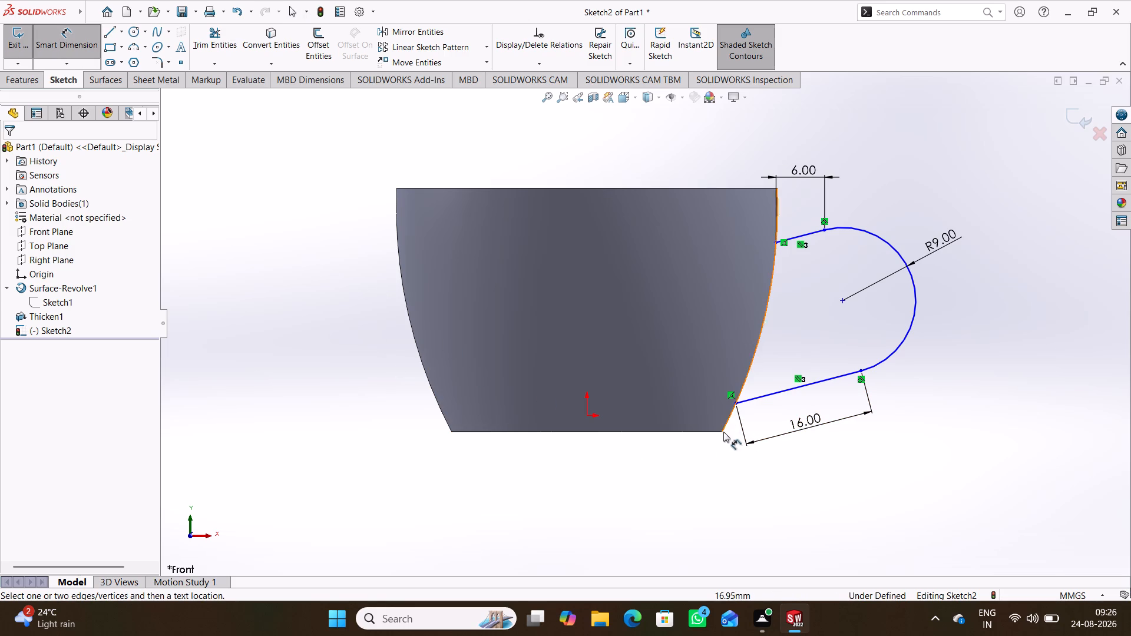
click(722, 432)
click(736, 403)
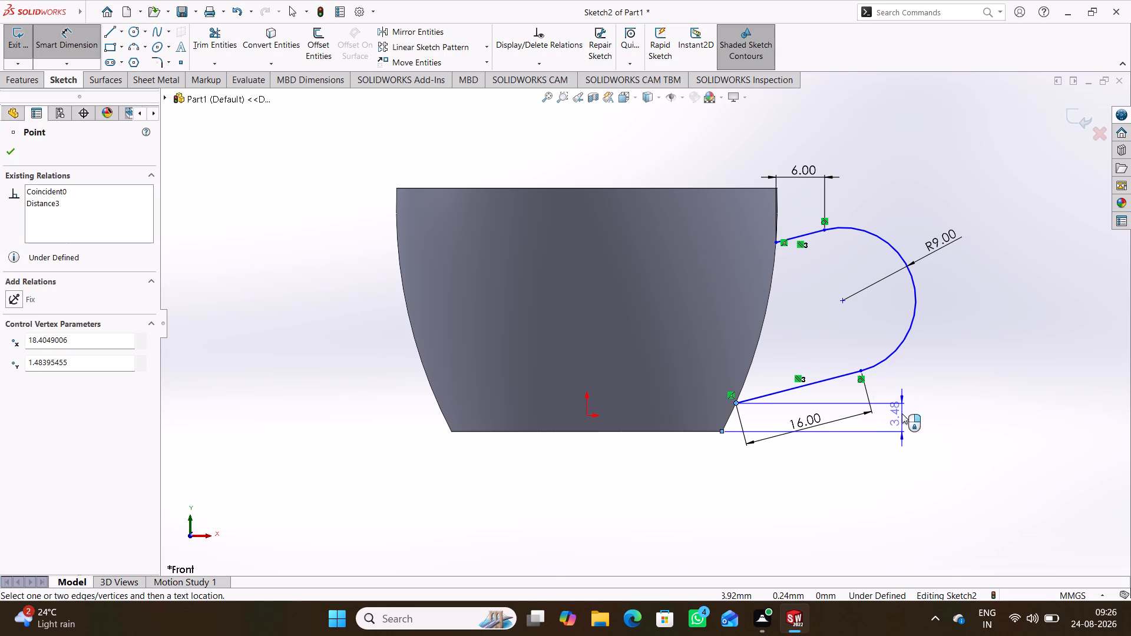
click(900, 418)
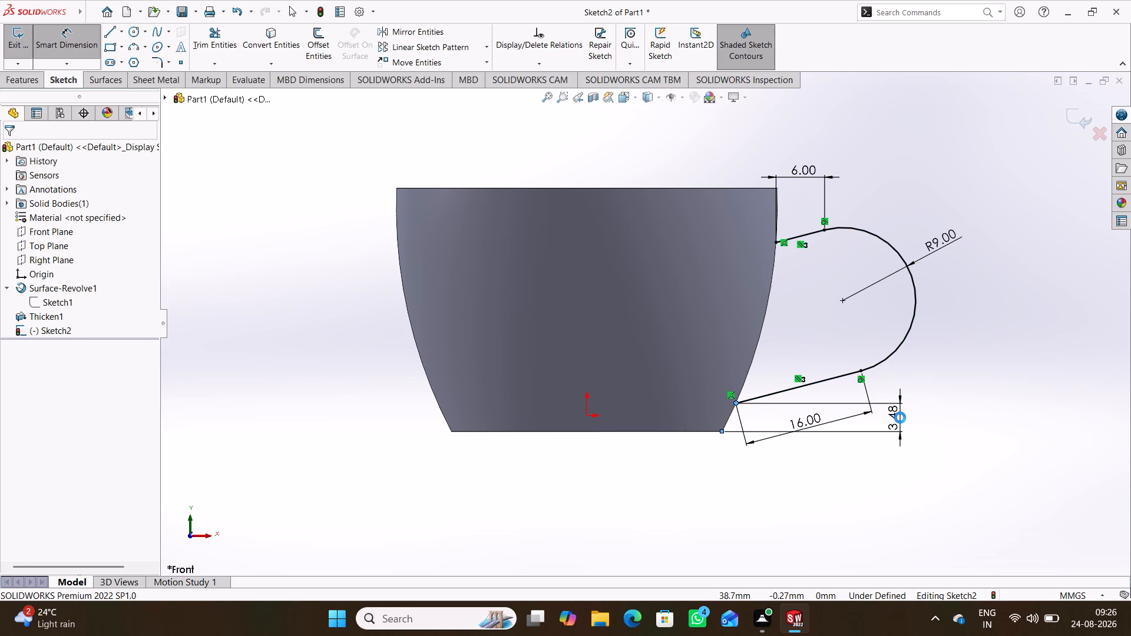
key(5)
key(Return)
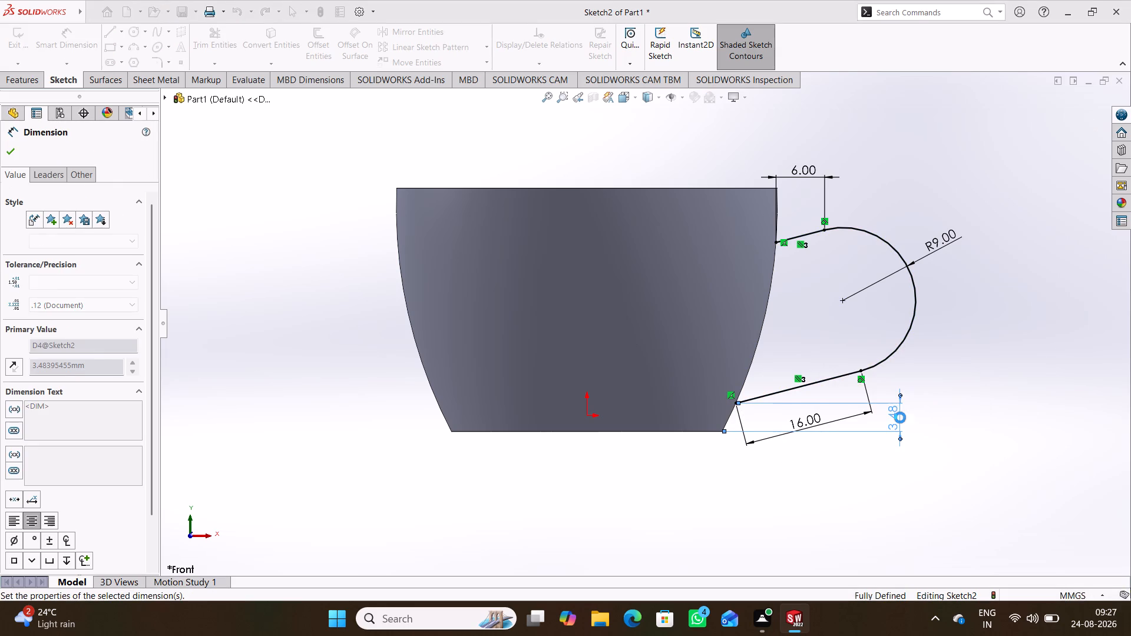
Finish the handle path sketch and leave sketch editing.
click(817, 514)
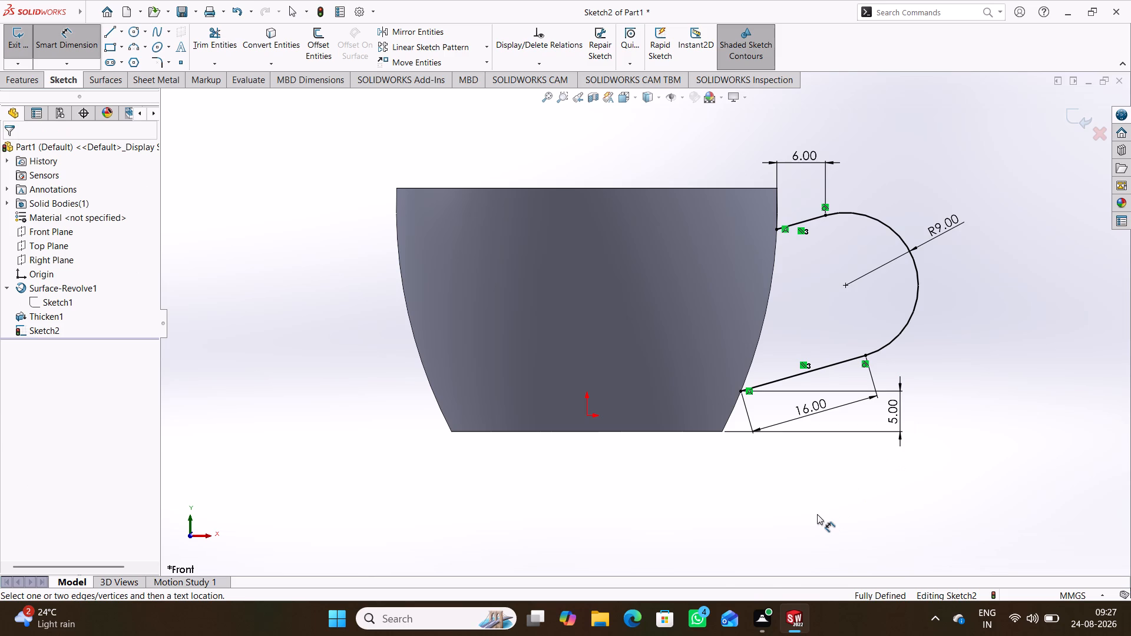
click(1070, 120)
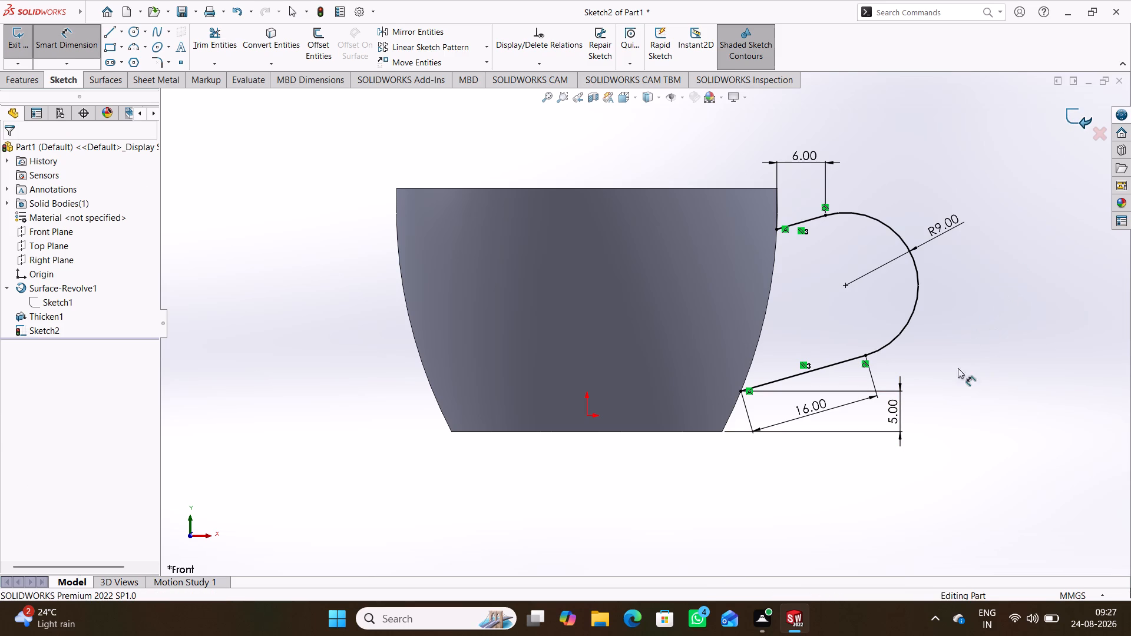
Examine the cup and the handle path from several angles, checking where the path ends meet the cup wall.
middle_drag(869, 452, 763, 504)
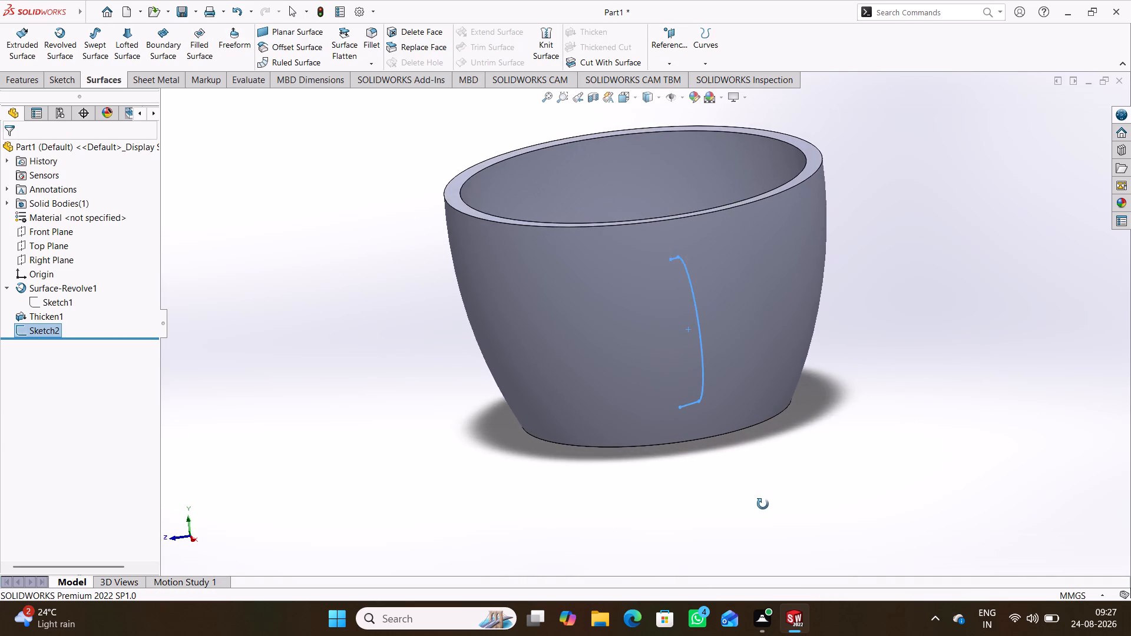
middle_drag(763, 504, 846, 494)
click(819, 486)
middle_drag(788, 468, 756, 483)
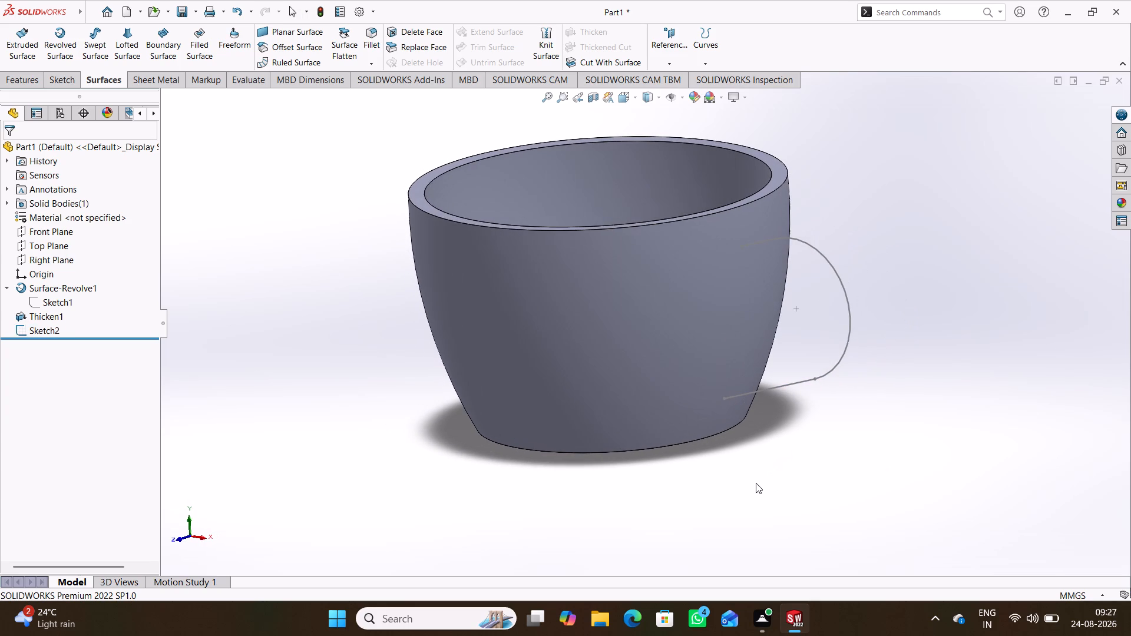
middle_drag(756, 483, 814, 471)
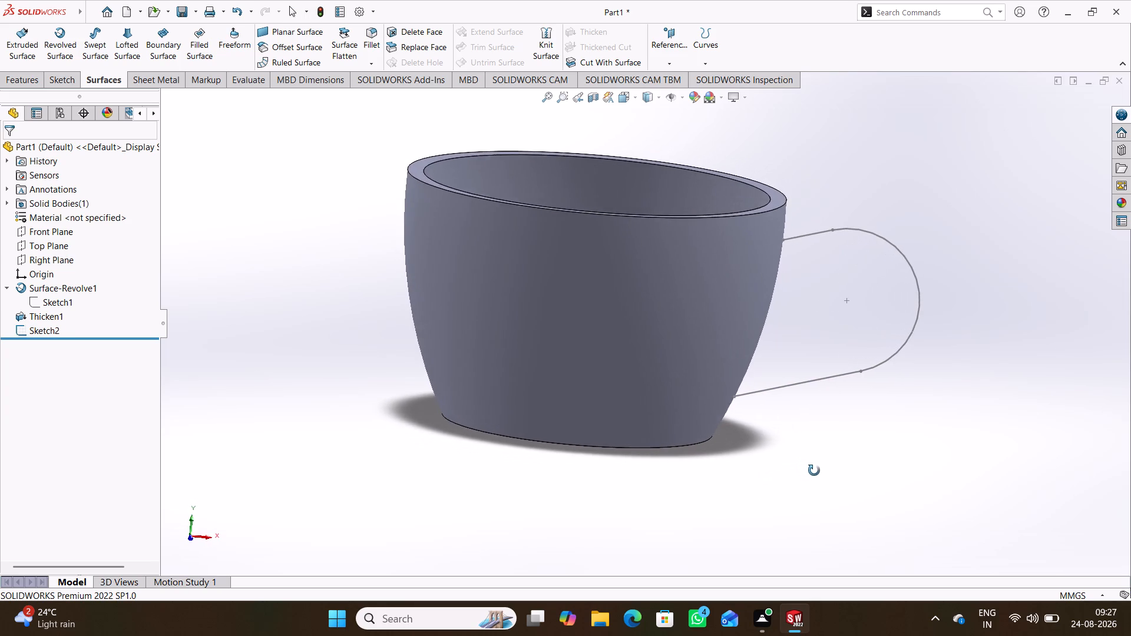
middle_drag(814, 471, 599, 527)
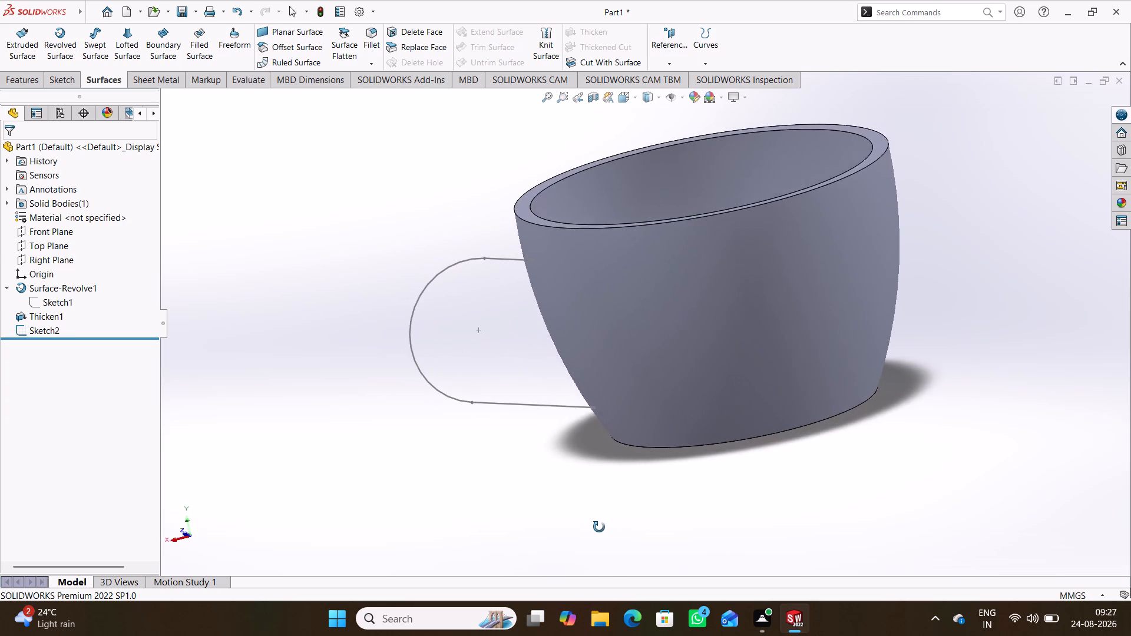
middle_drag(599, 527, 702, 515)
click(599, 299)
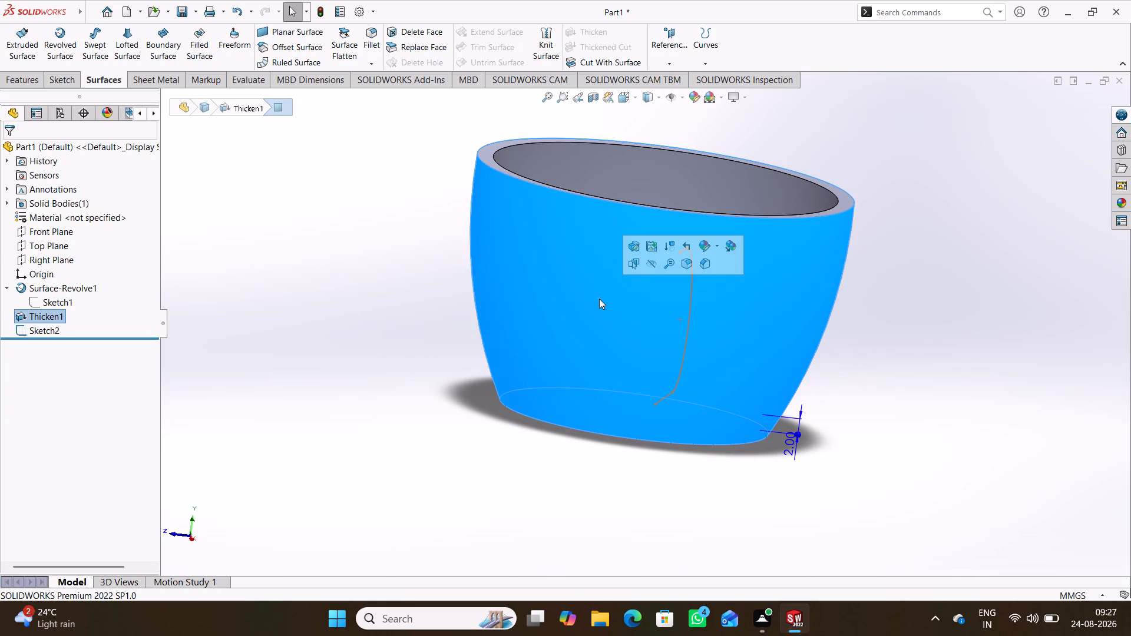
click(448, 410)
middle_drag(432, 433, 440, 435)
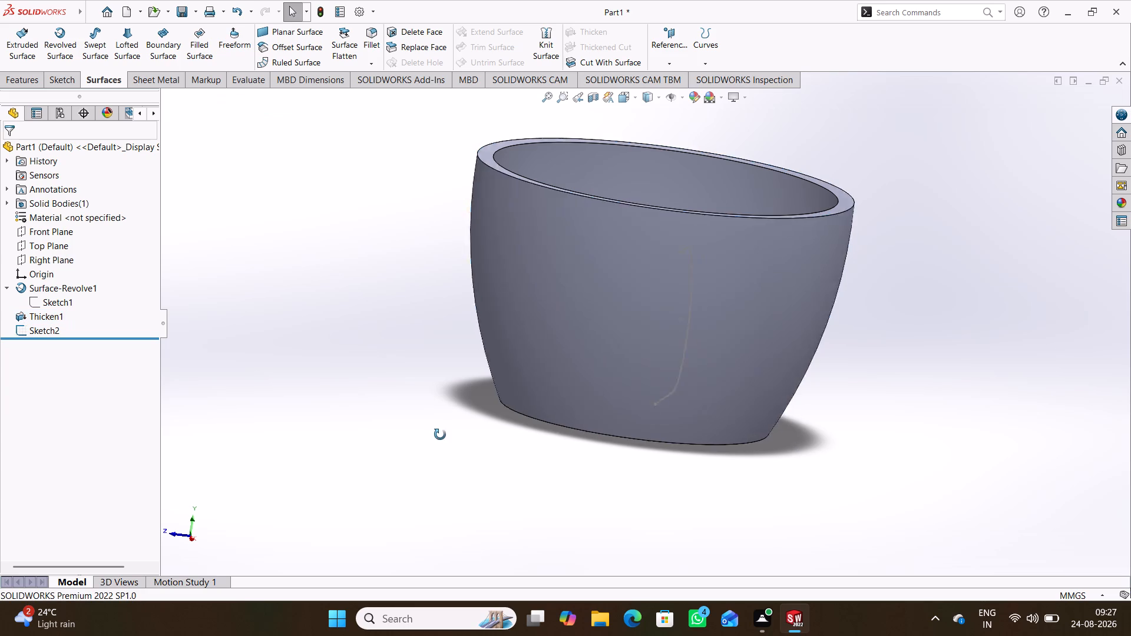
middle_drag(440, 435, 551, 557)
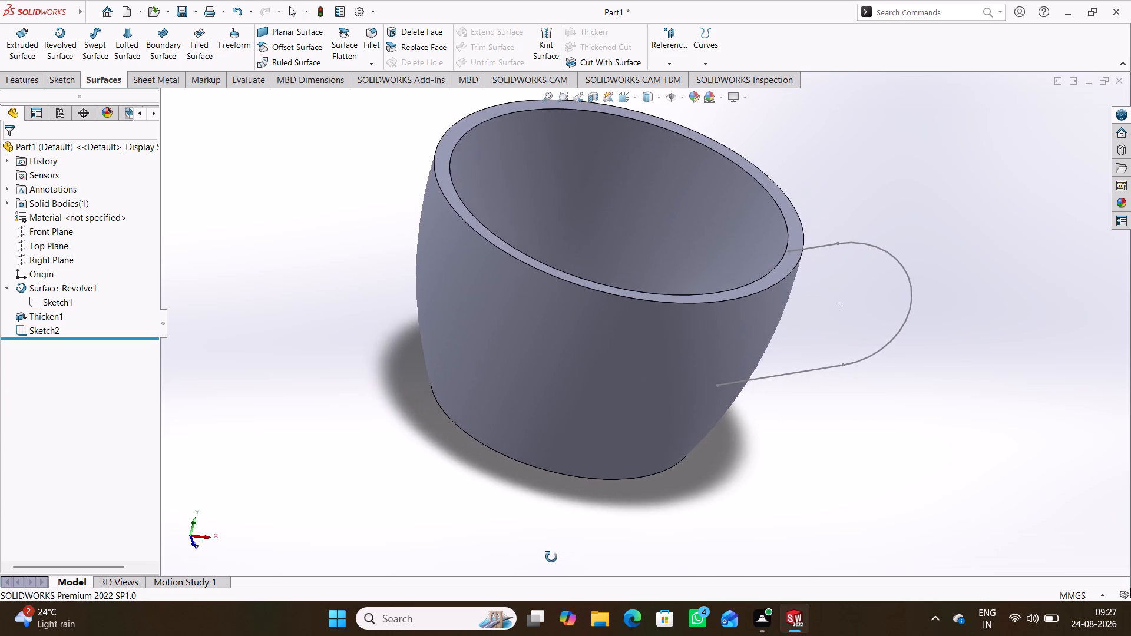
middle_drag(551, 557, 547, 542)
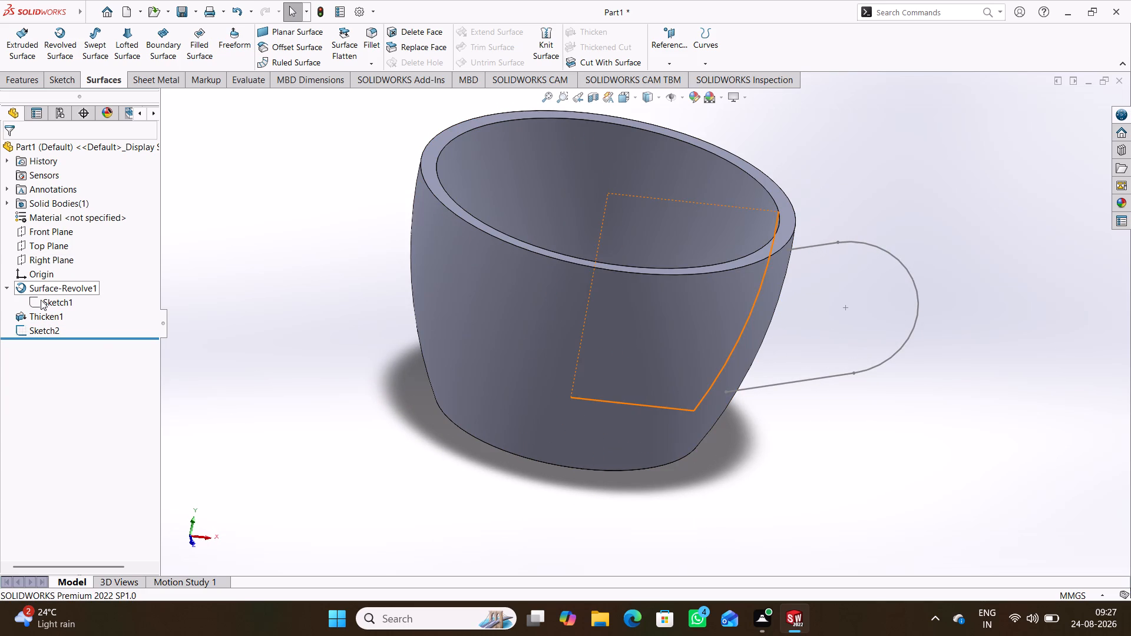
Start a sketch on the Right Plane and draw an ellipse beside the cup with radii of about 8 mm and 7.8 mm.
click(55, 256)
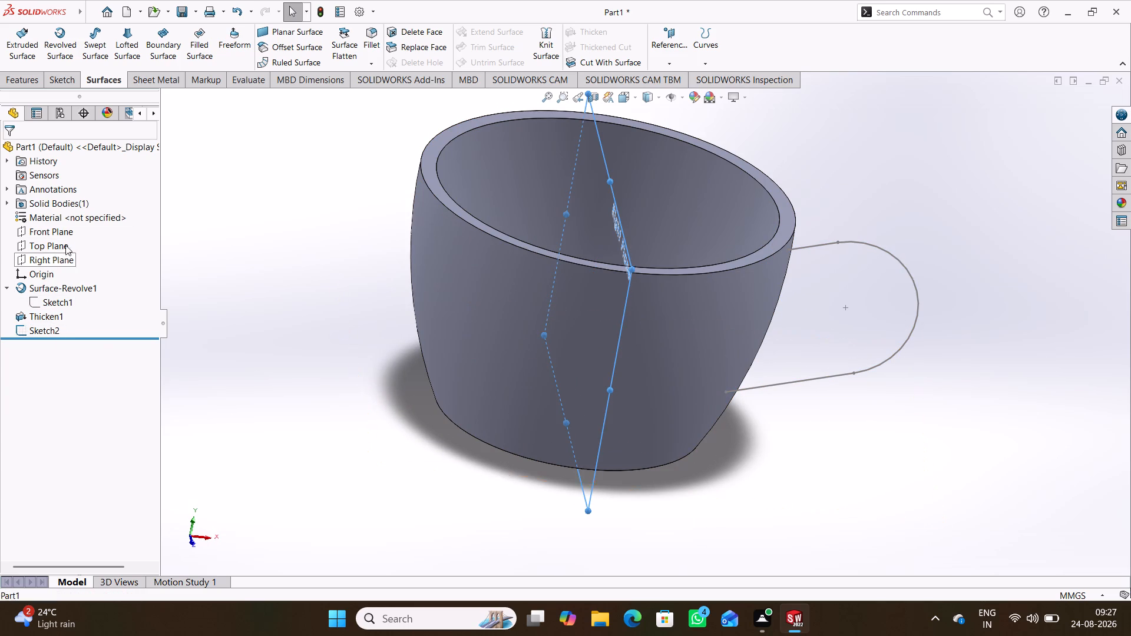
right_click(262, 219)
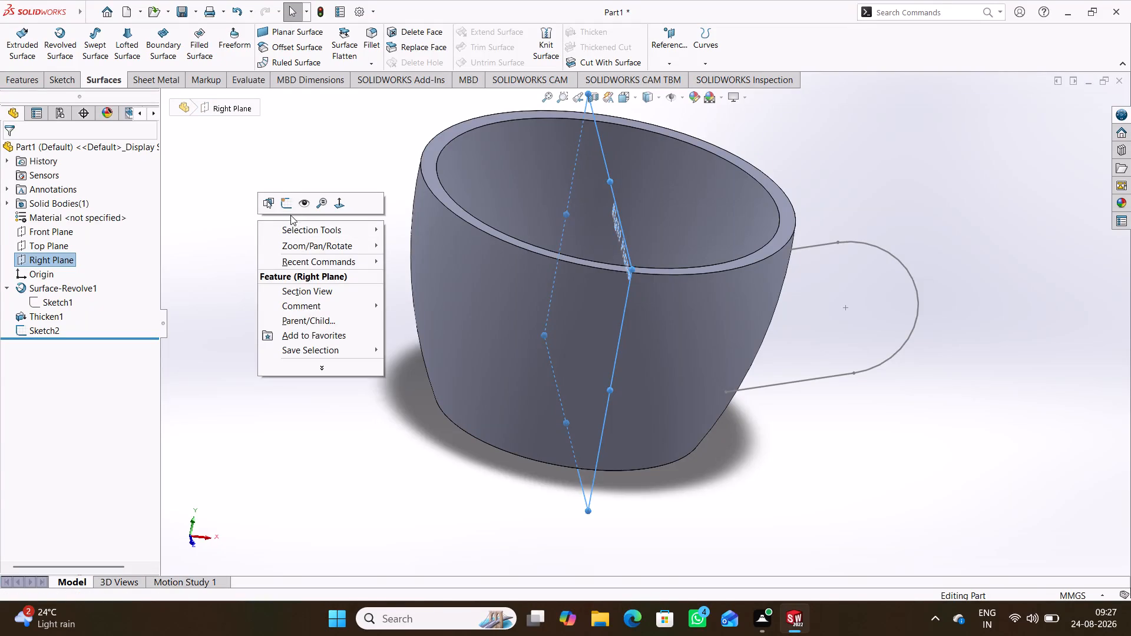
click(289, 207)
scroll(448, 349, up, 3)
click(355, 324)
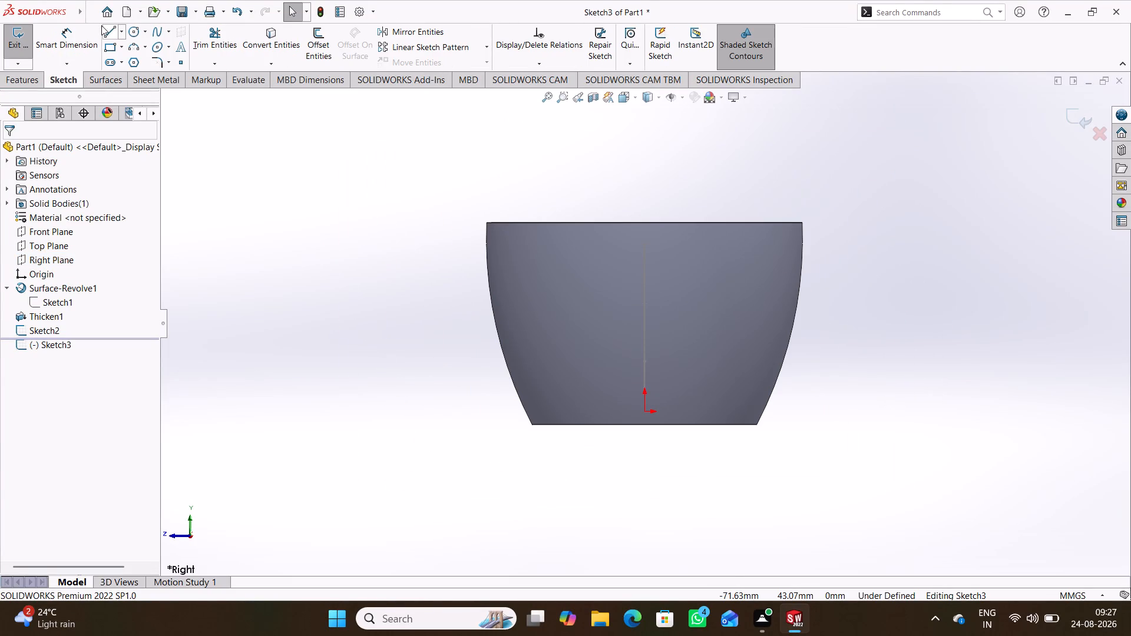
click(160, 45)
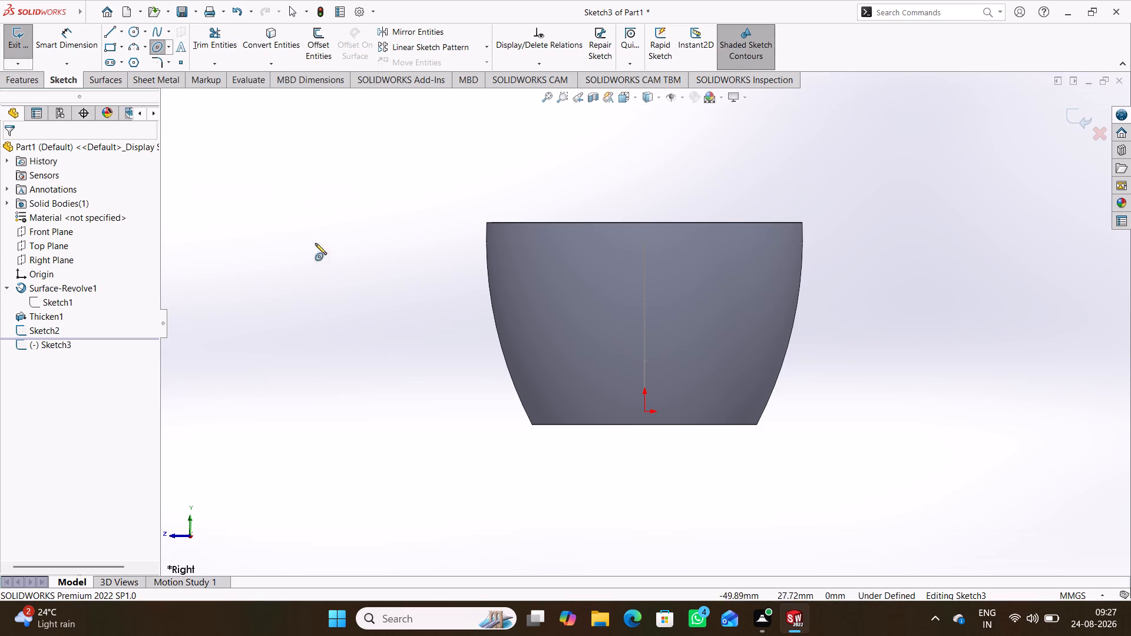
click(328, 266)
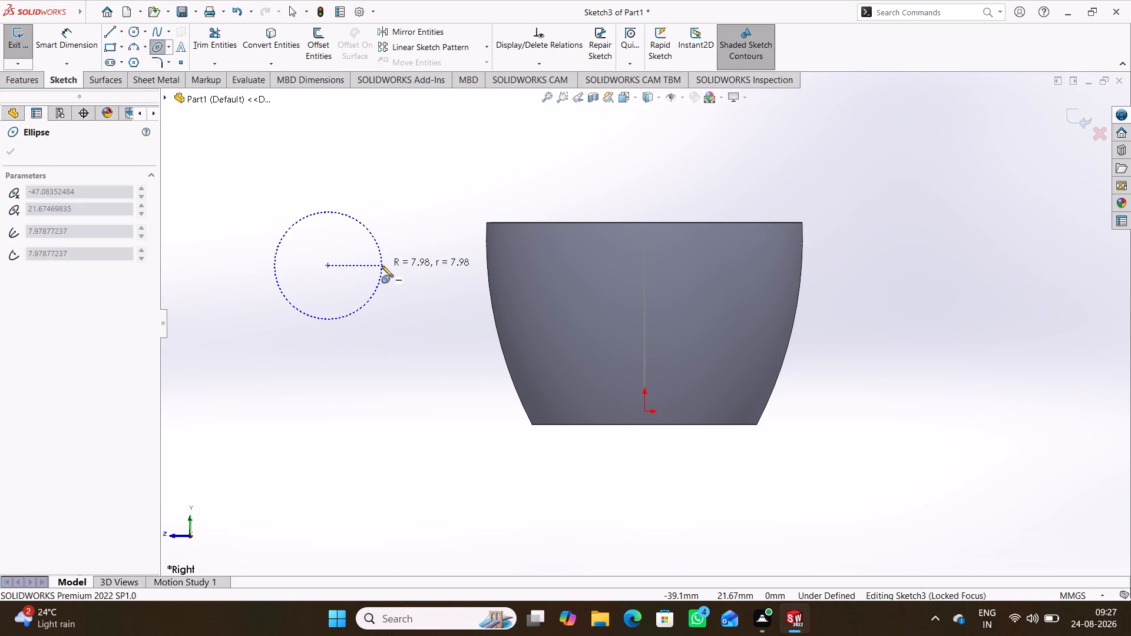
click(382, 266)
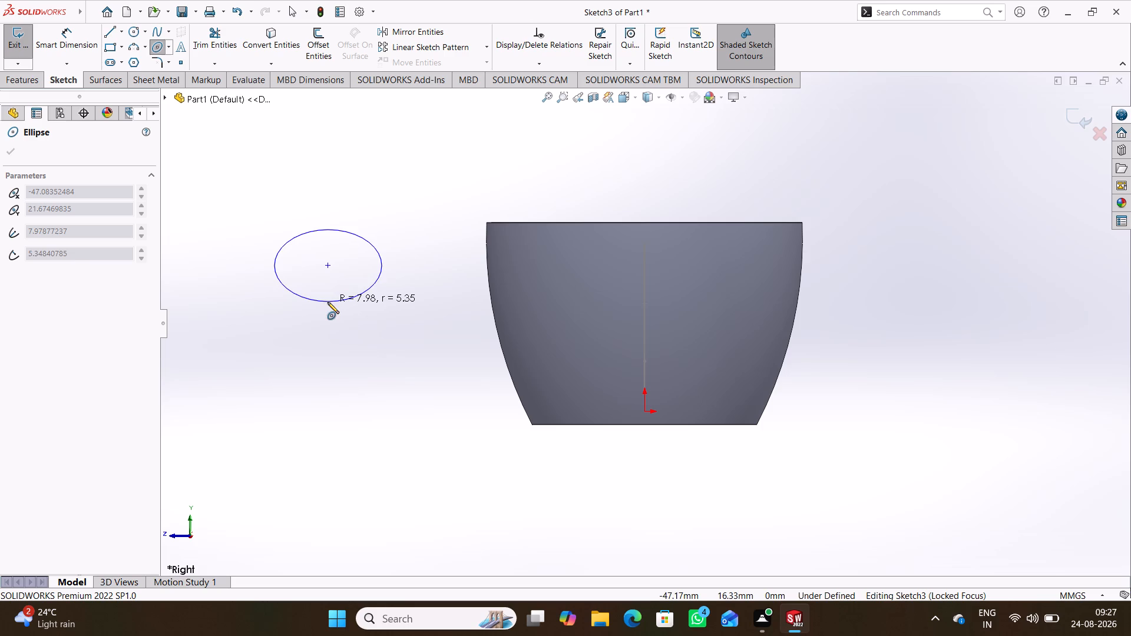
click(327, 213)
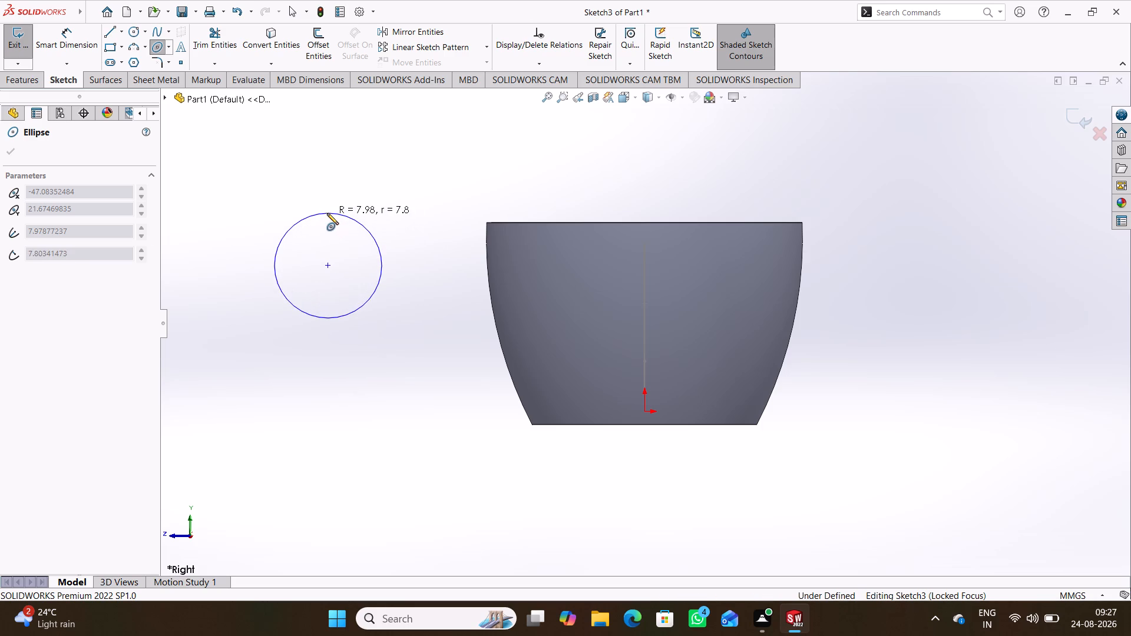
right_click(369, 158)
click(425, 168)
click(404, 281)
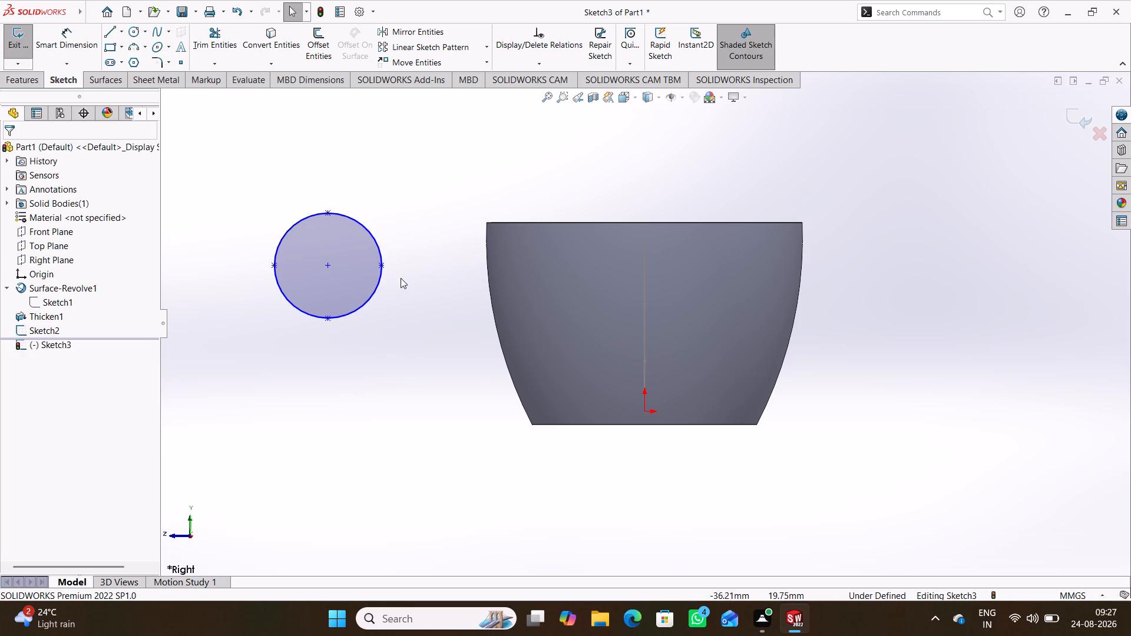
Add a horizontal relation between the ellipse's centre and the axis point on its side nearest the cup.
click(383, 263)
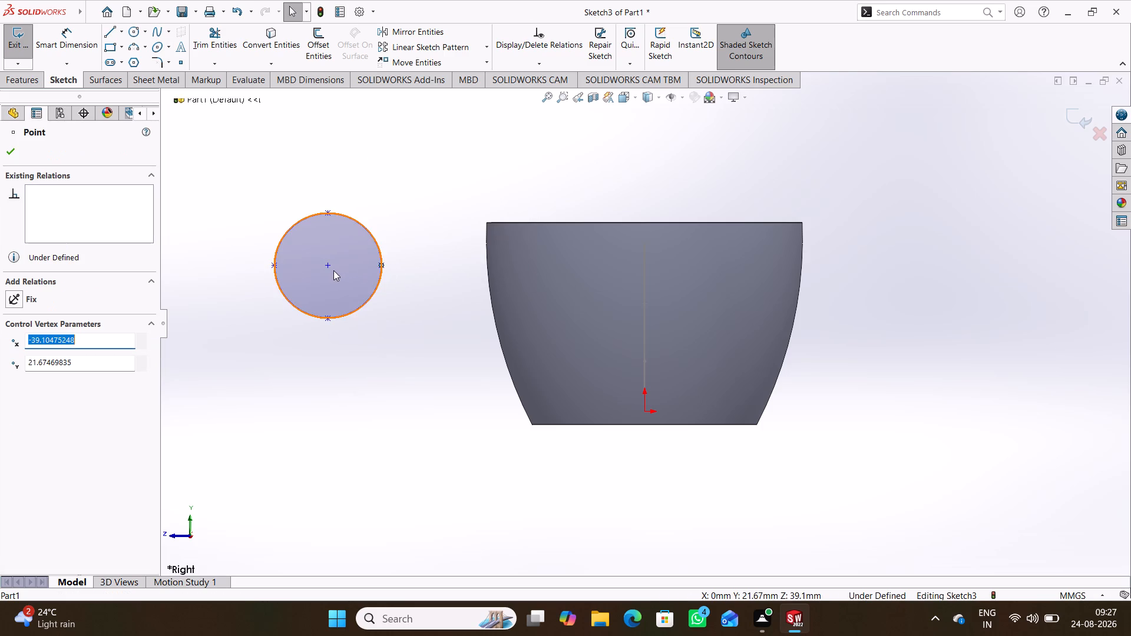
ctrl+click(328, 266)
click(51, 358)
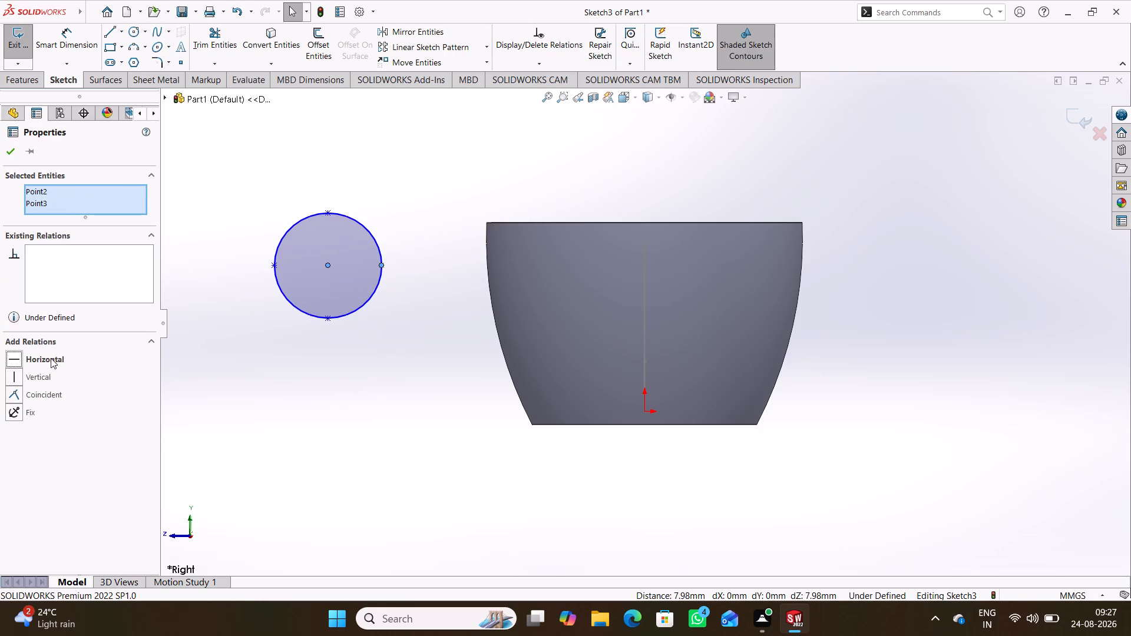
click(291, 339)
Dimension the full width of the ellipse between its two side points to 5 mm.
right_drag(425, 359, 405, 254)
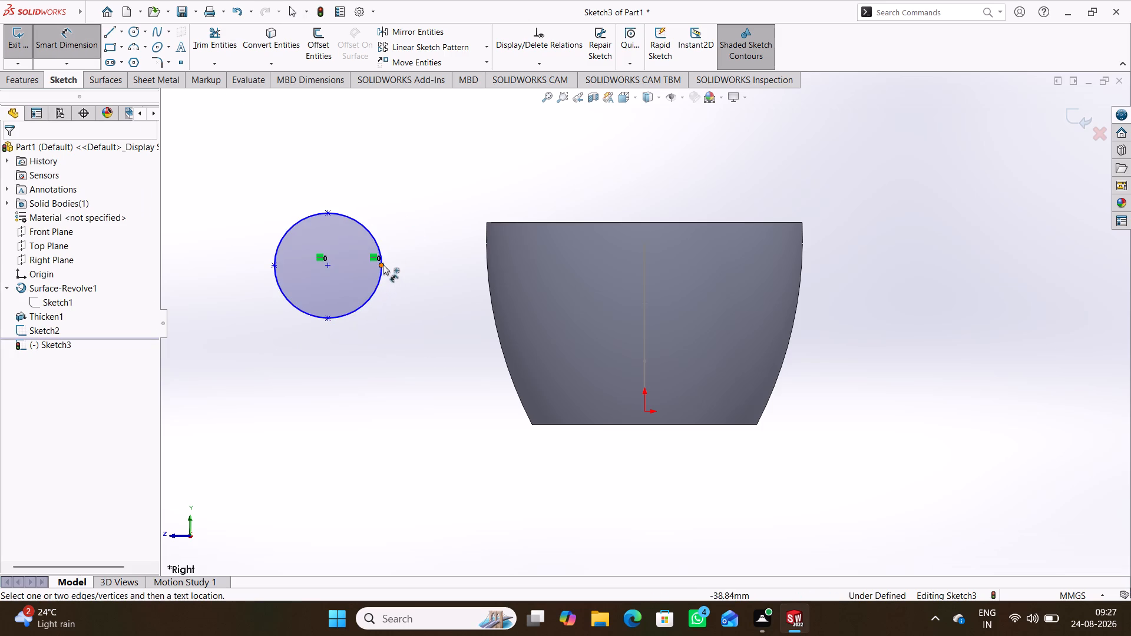
click(382, 264)
click(275, 264)
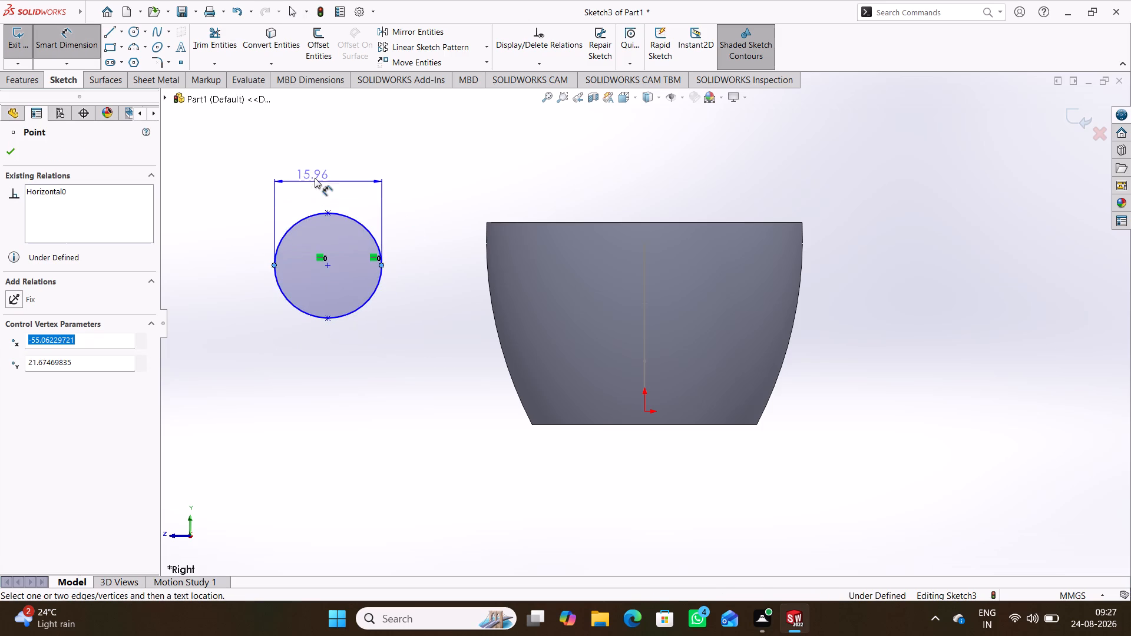
click(329, 170)
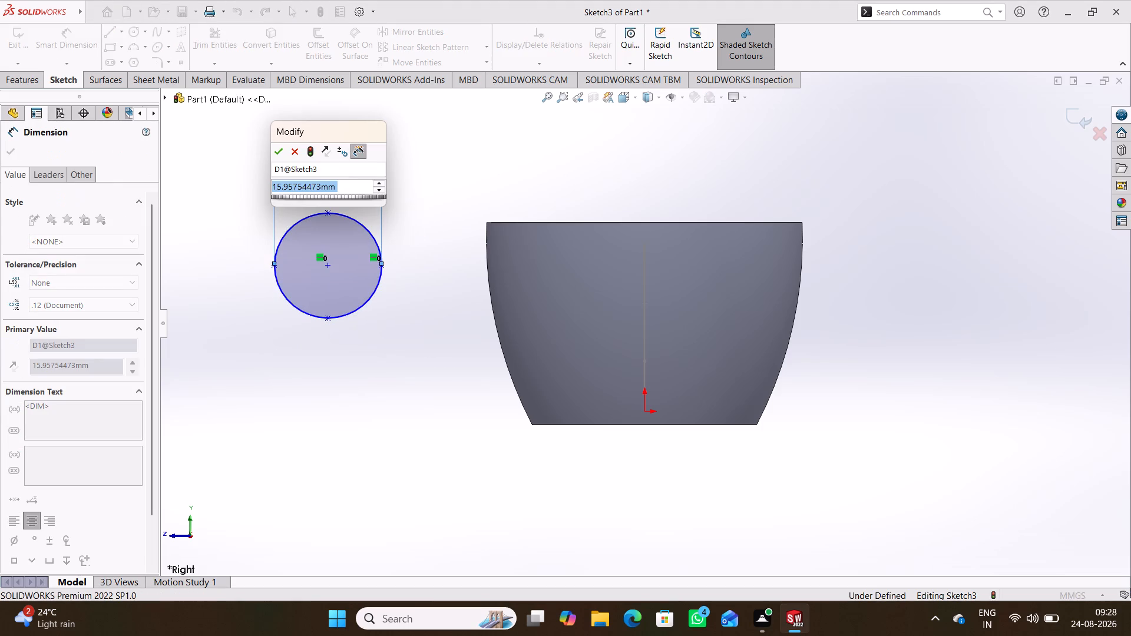
key(5)
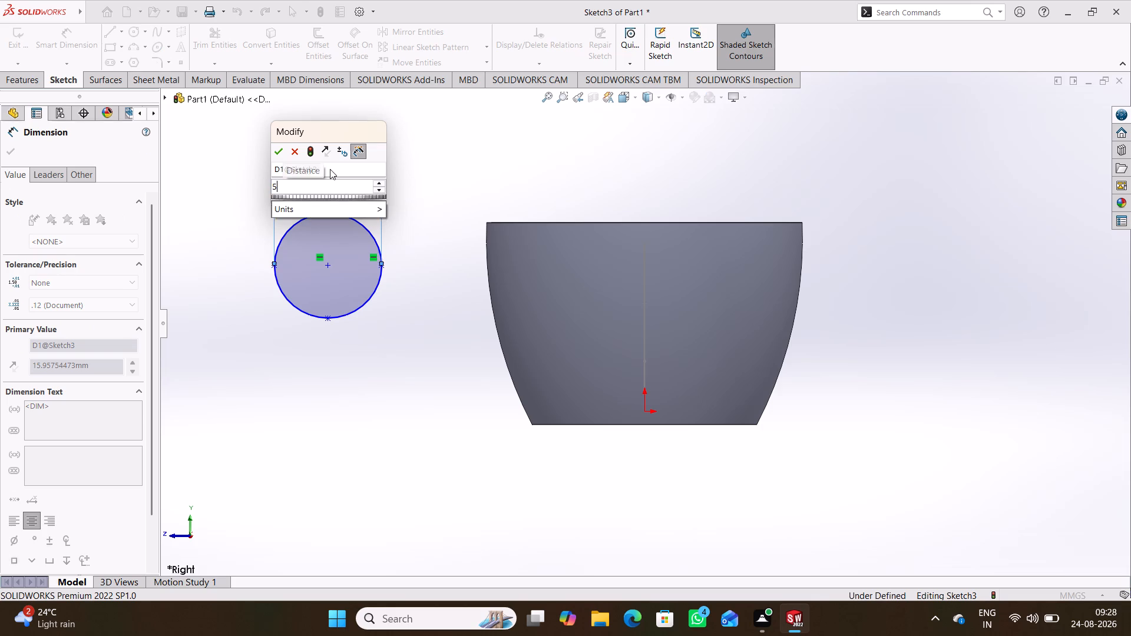
key(Return)
click(352, 349)
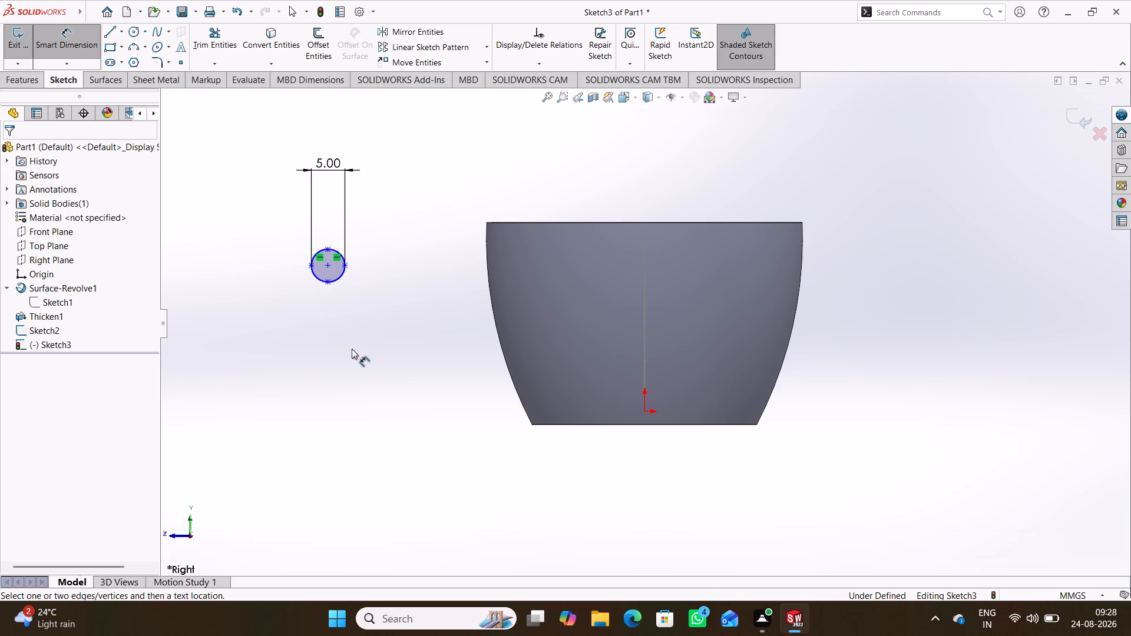
Dimension the full height of the ellipse between its top and bottom points to 2 mm.
scroll(361, 370, down, 2)
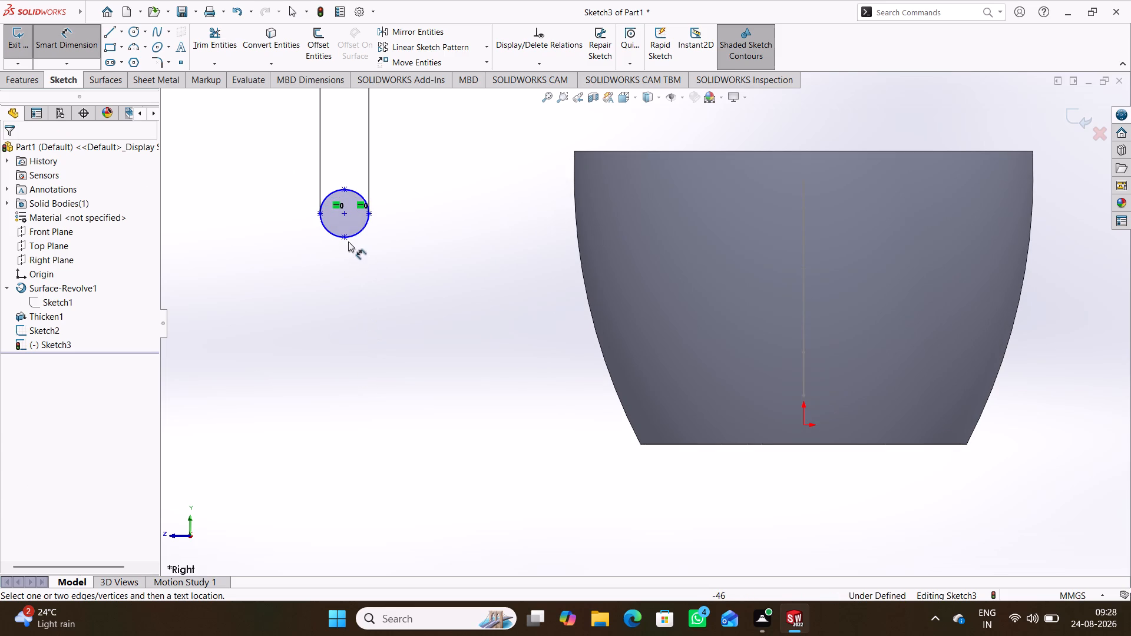
click(345, 237)
click(345, 190)
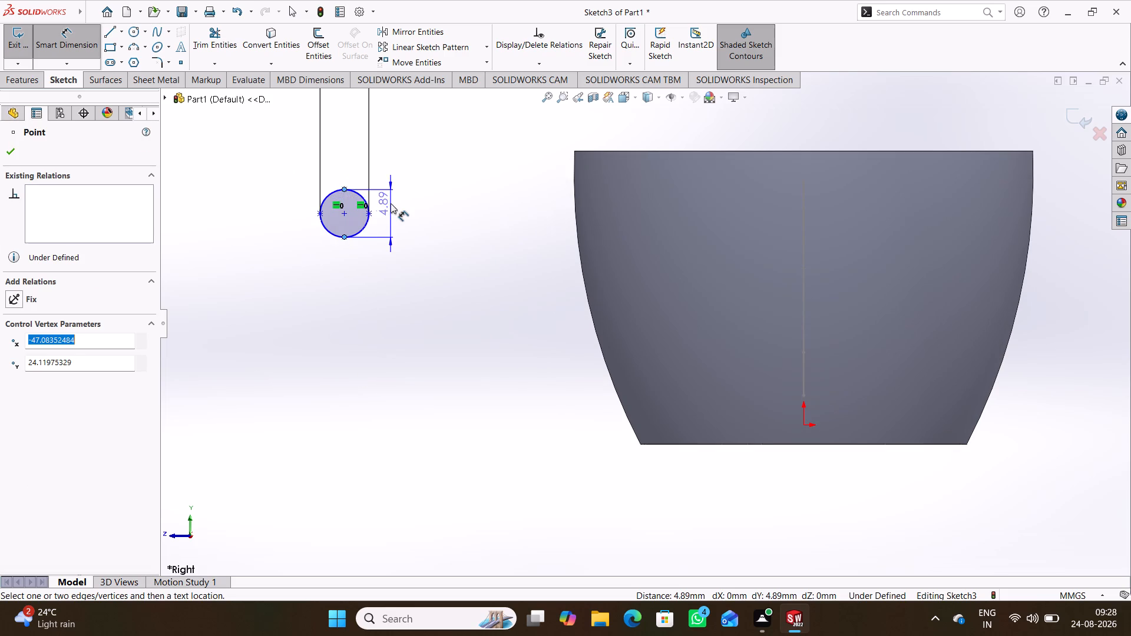
click(397, 213)
key(2)
key(Return)
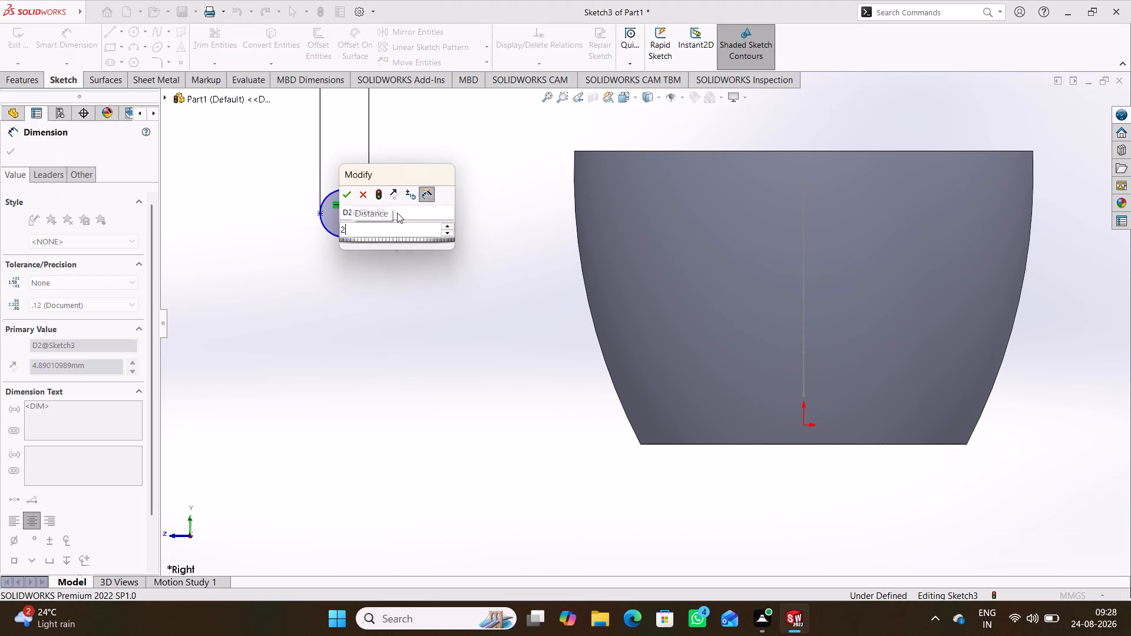
click(398, 304)
right_drag(429, 352, 434, 226)
Make the ellipse's centre coincident with the upper end point of the handle path at the cup wall.
click(343, 213)
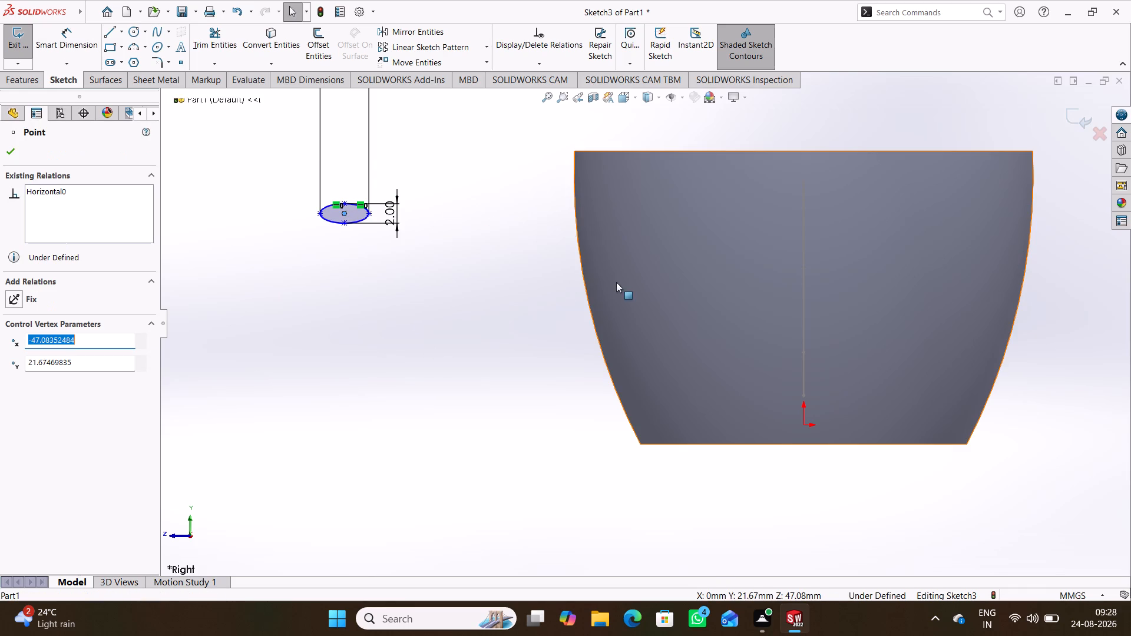
middle_drag(540, 392, 580, 430)
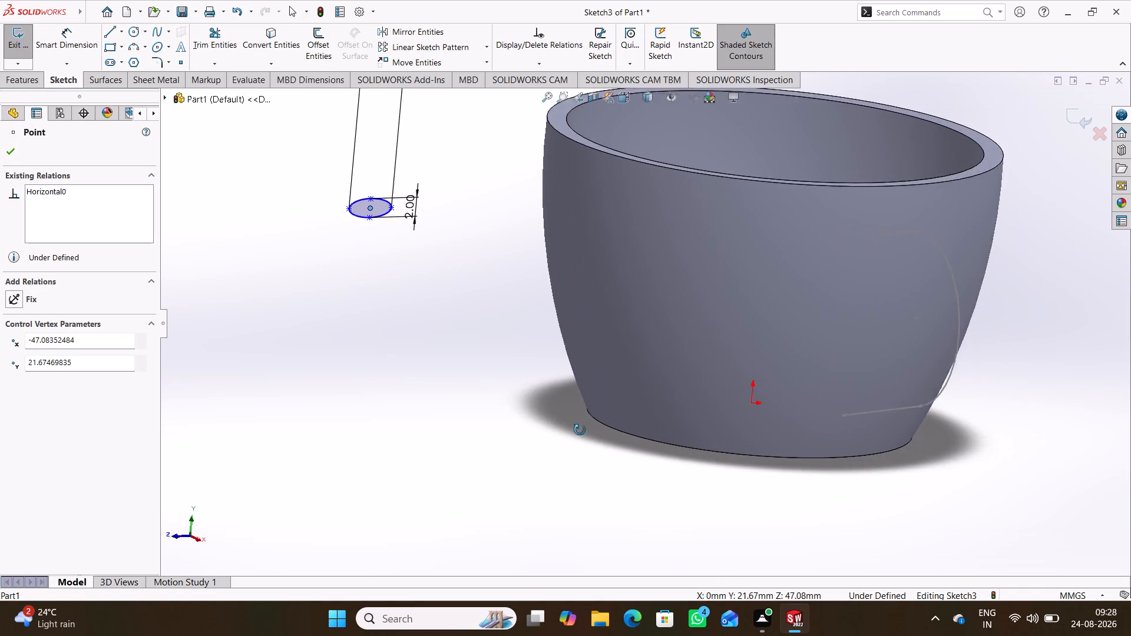
middle_drag(580, 430, 633, 479)
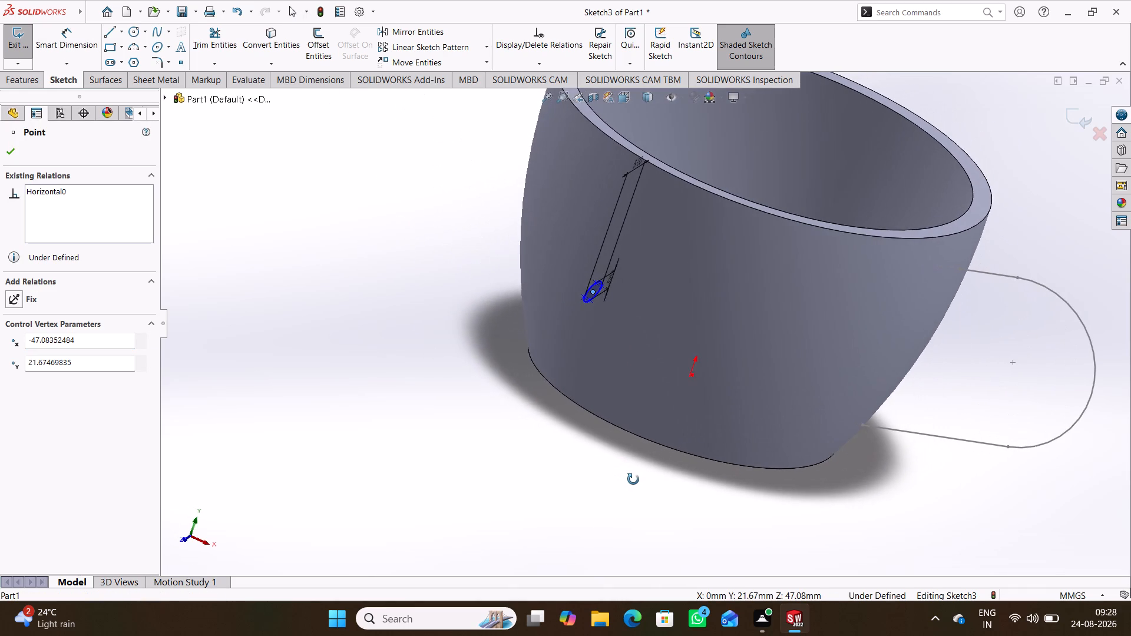
middle_drag(633, 479, 686, 474)
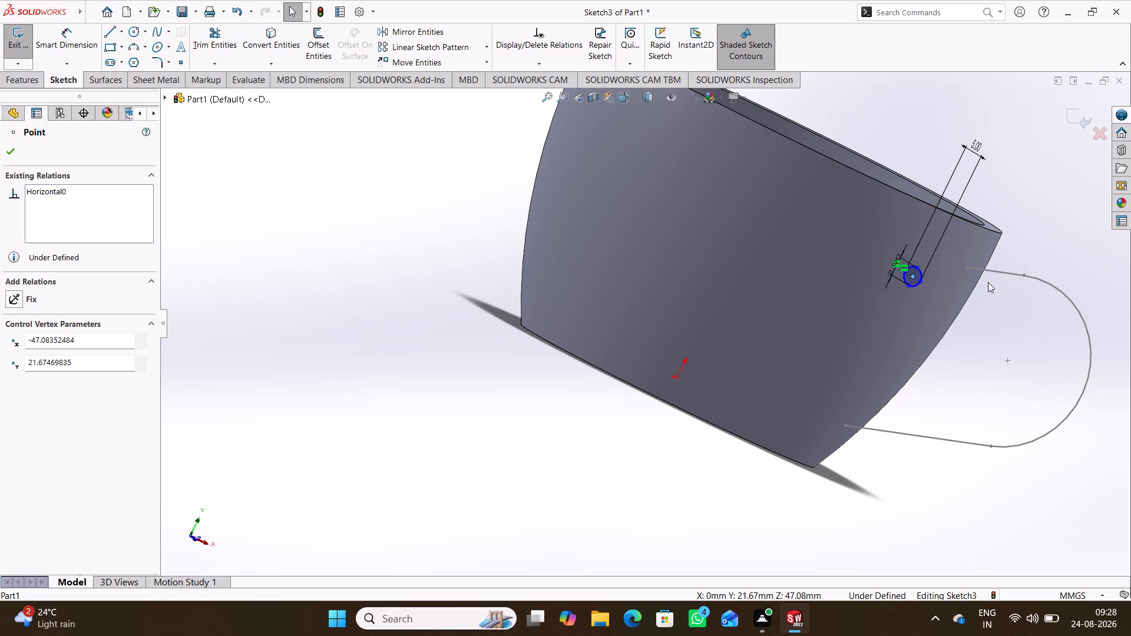
ctrl+click(968, 267)
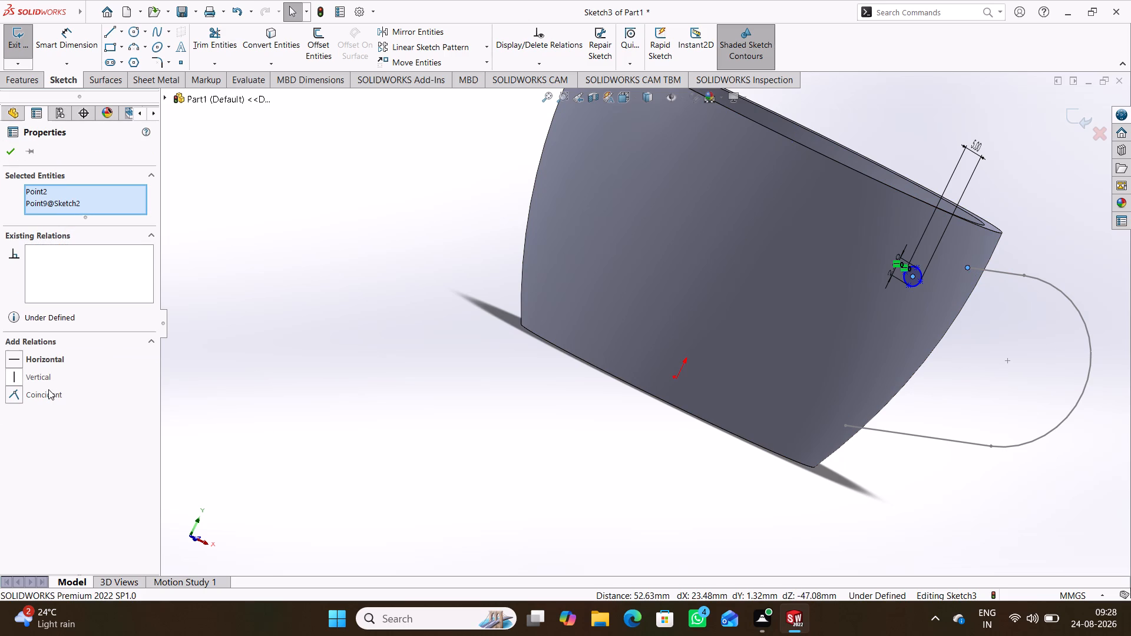
click(51, 395)
middle_drag(575, 461, 436, 454)
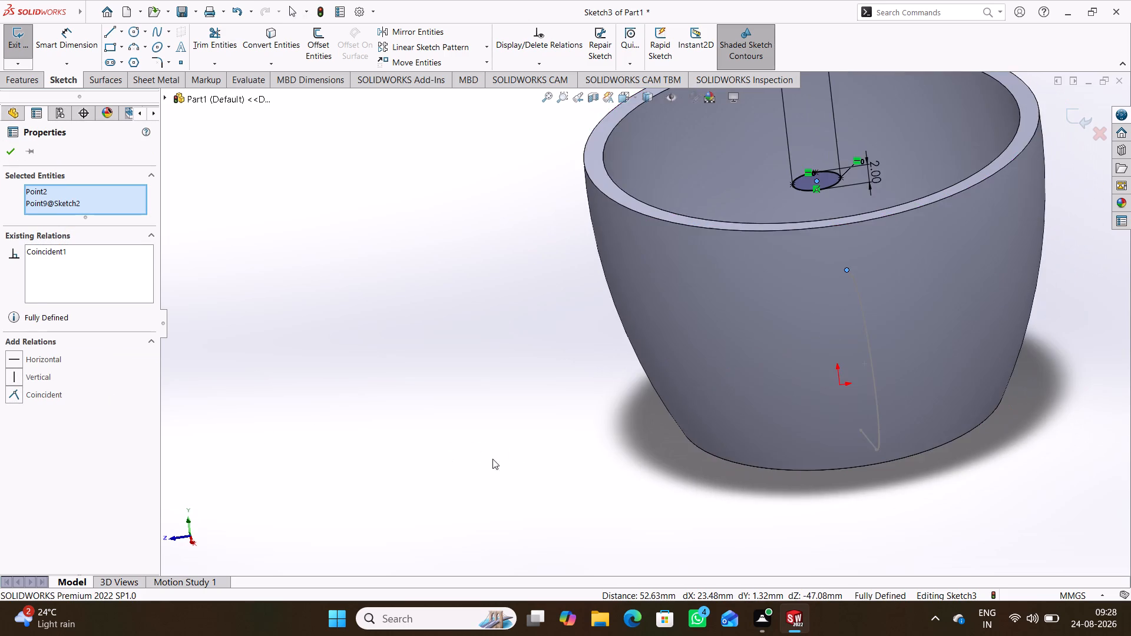
scroll(581, 450, up, 3)
scroll(642, 456, up, 1)
click(504, 406)
middle_drag(541, 416, 627, 409)
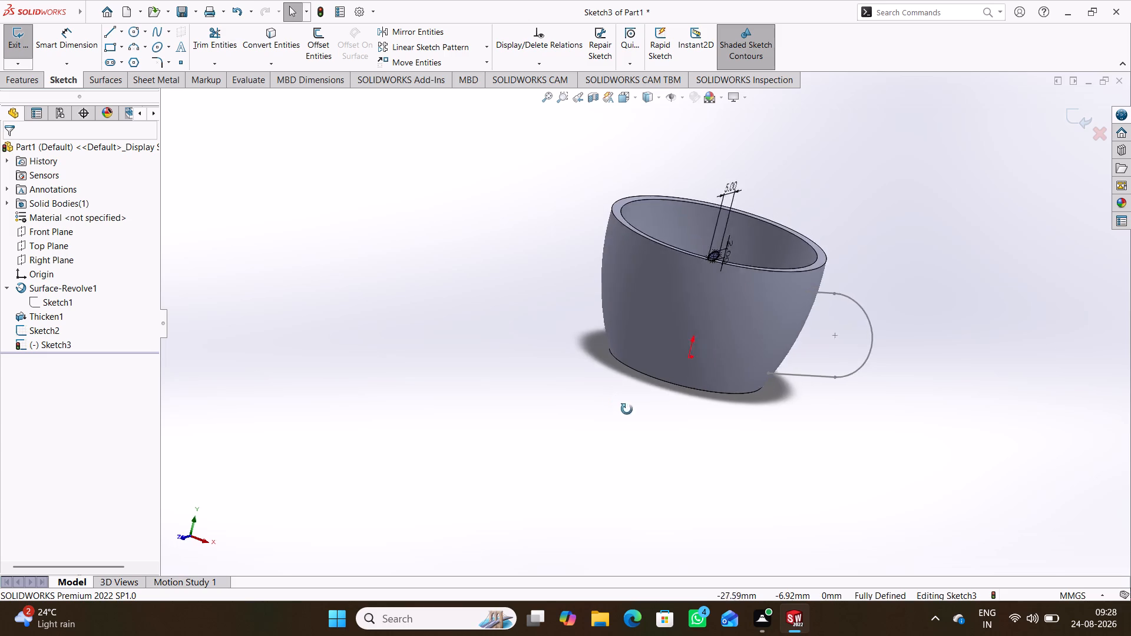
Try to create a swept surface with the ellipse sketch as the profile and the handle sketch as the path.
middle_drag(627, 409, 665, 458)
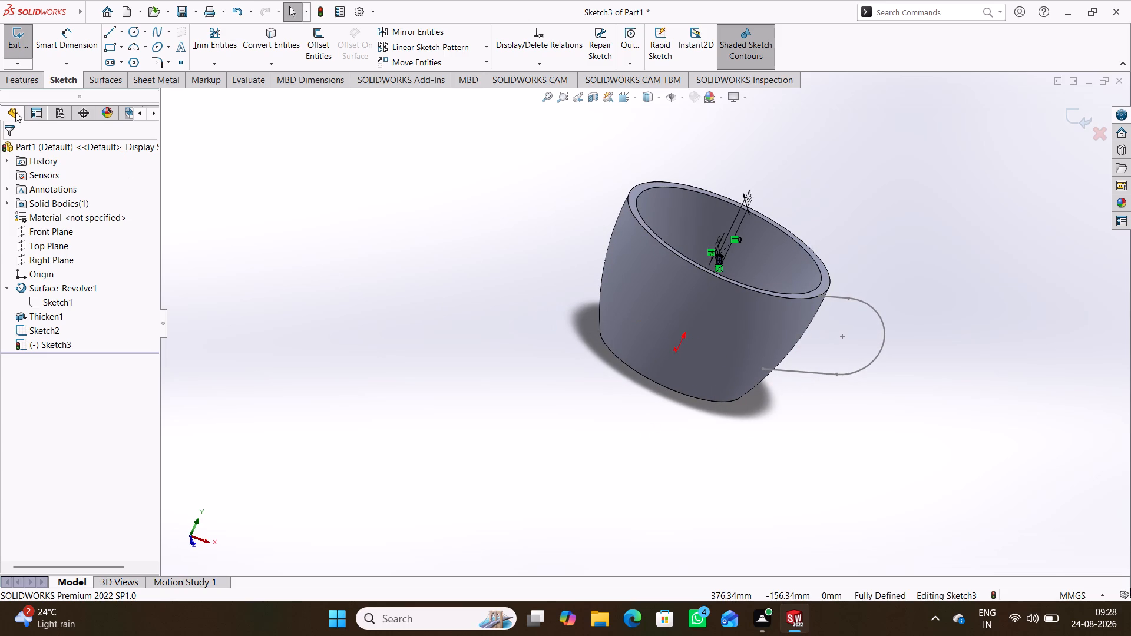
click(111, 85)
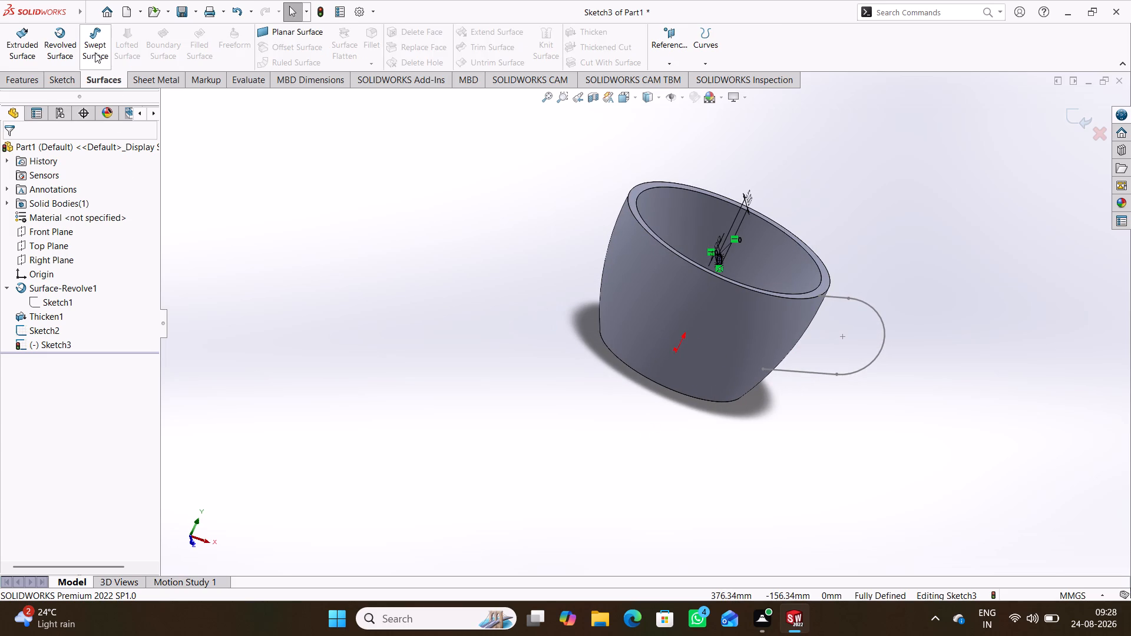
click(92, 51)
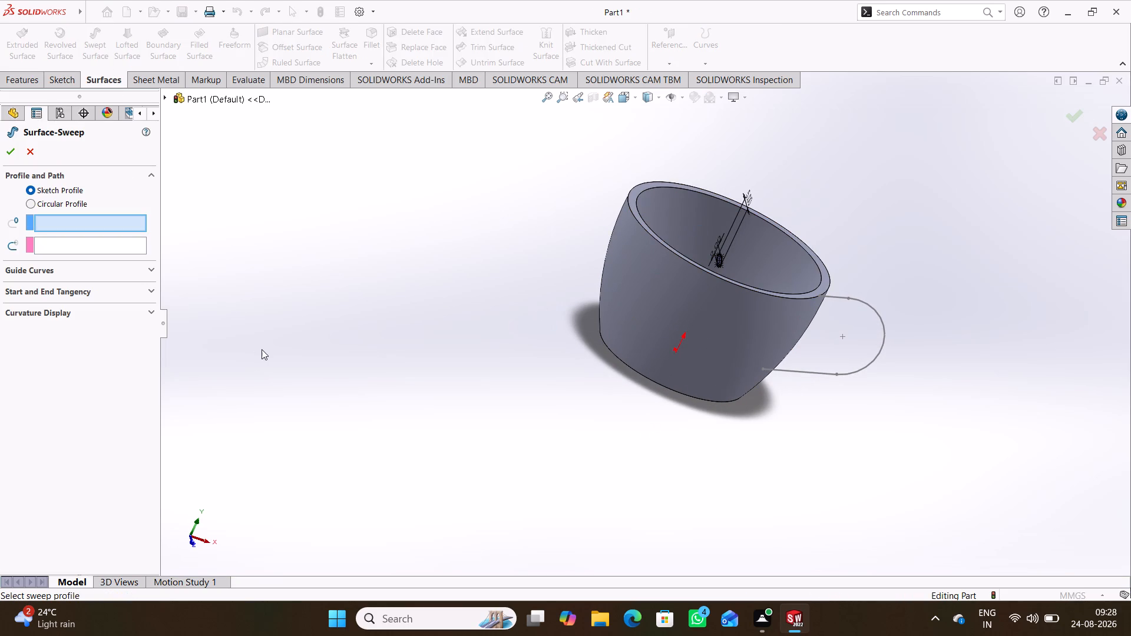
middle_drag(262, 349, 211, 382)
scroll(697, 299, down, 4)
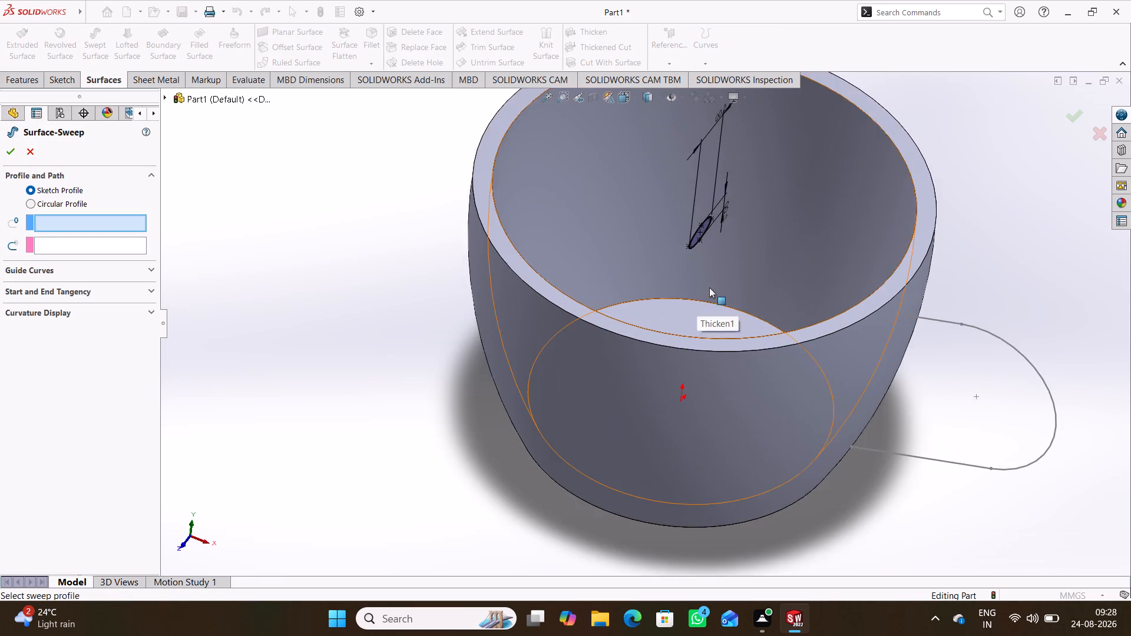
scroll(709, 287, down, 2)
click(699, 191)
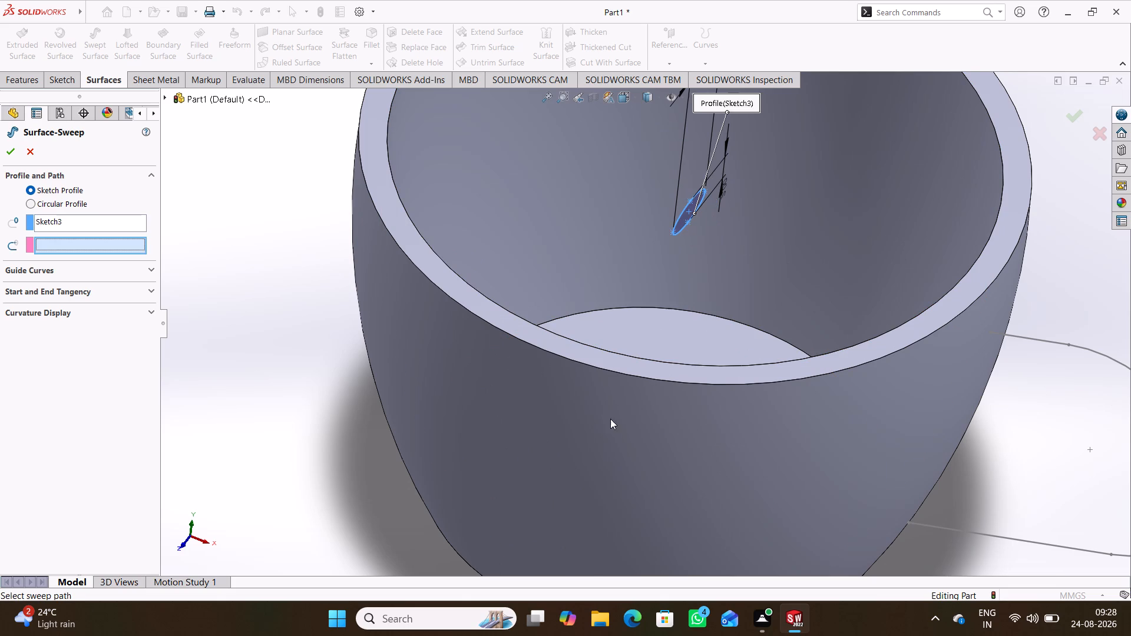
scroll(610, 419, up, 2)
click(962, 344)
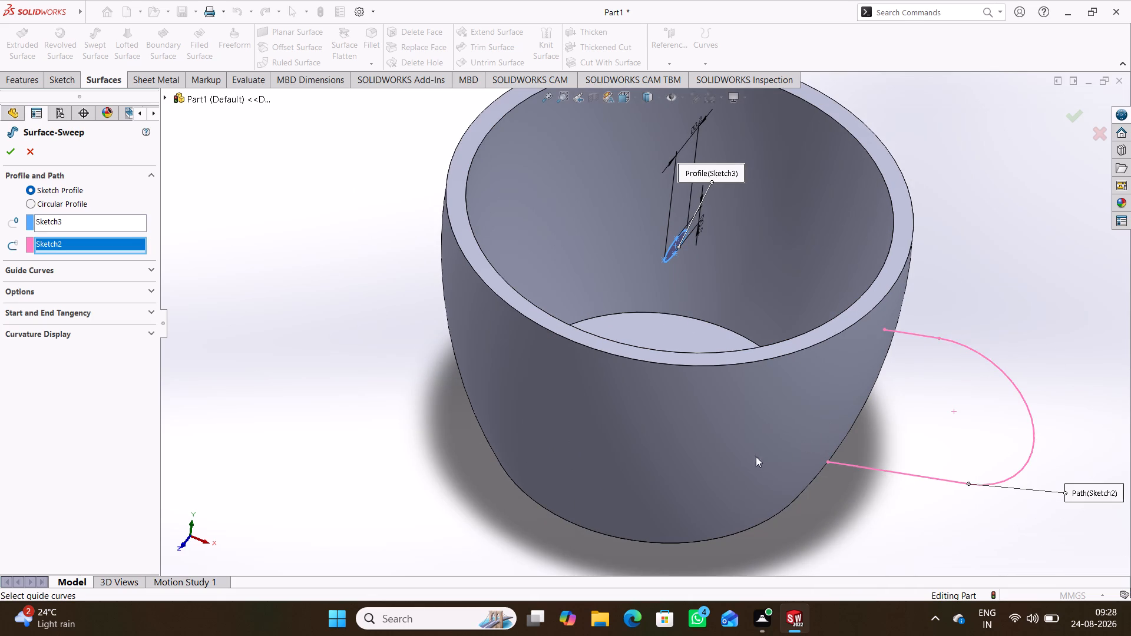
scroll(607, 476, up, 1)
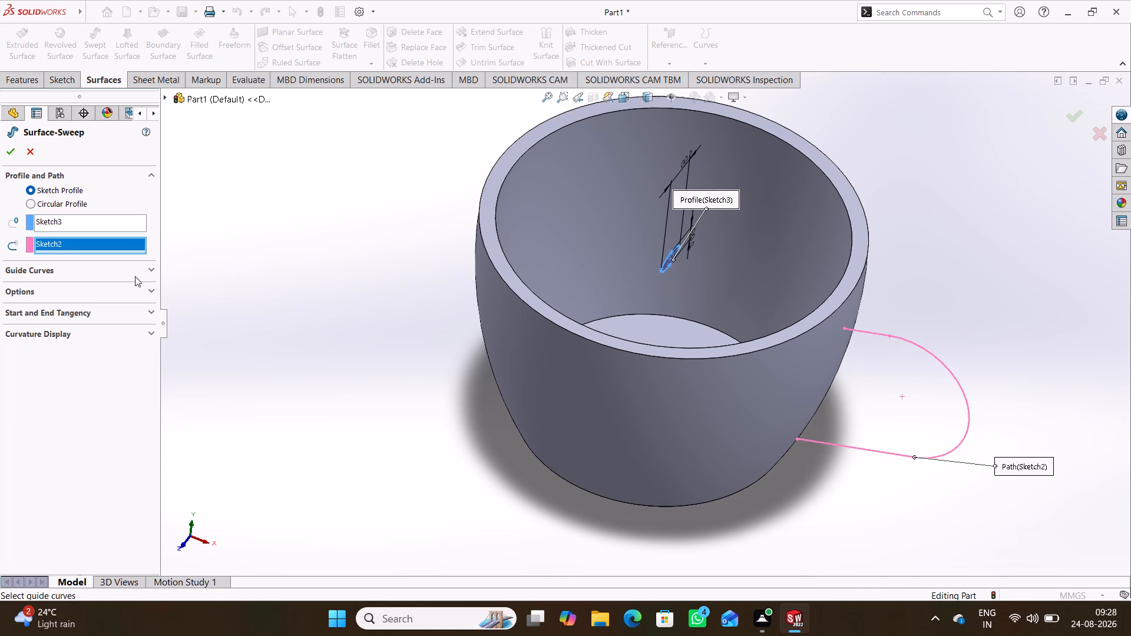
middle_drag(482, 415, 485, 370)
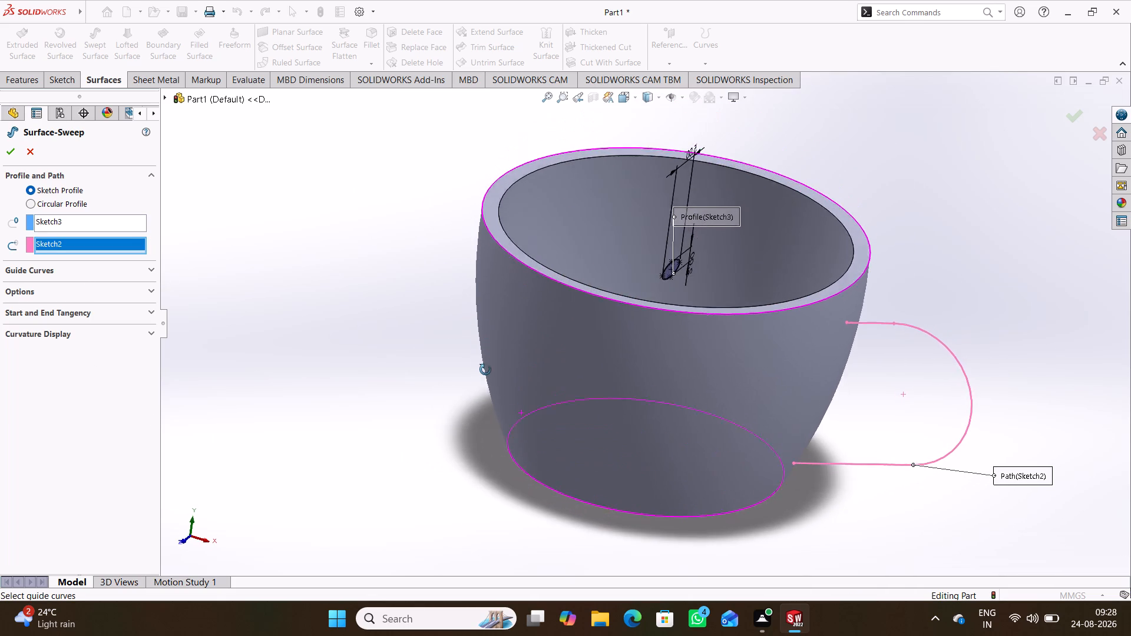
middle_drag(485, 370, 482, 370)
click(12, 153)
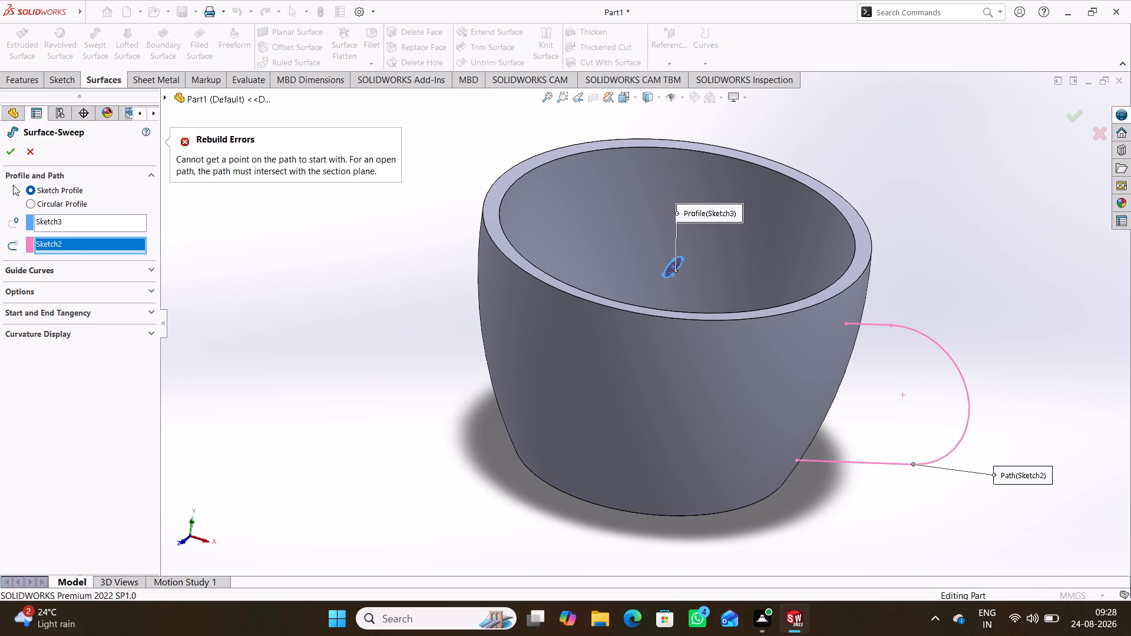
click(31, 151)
Edit the handle path sketch and delete the relations tying its upper and lower end points to the cup wall.
scroll(1047, 382, down, 2)
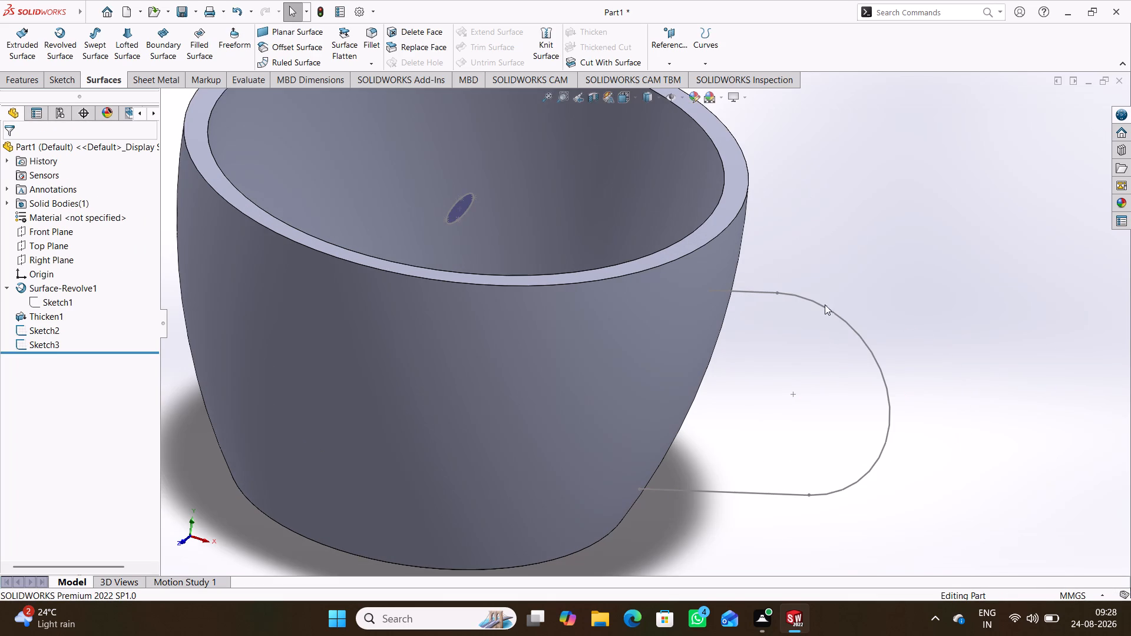
double_click(825, 307)
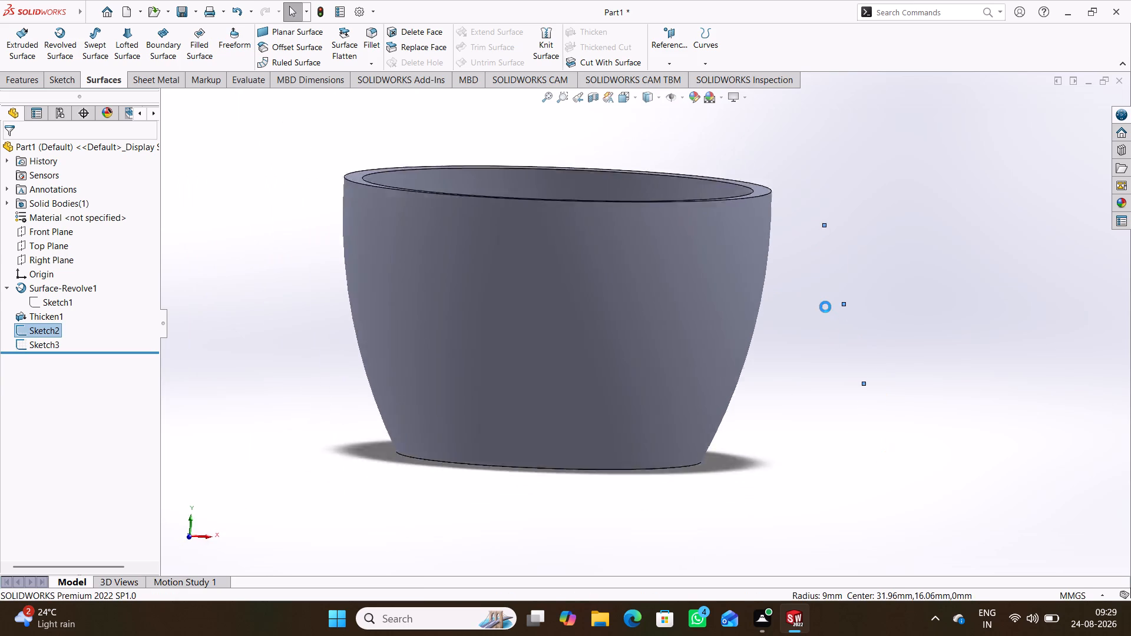
scroll(801, 266, down, 5)
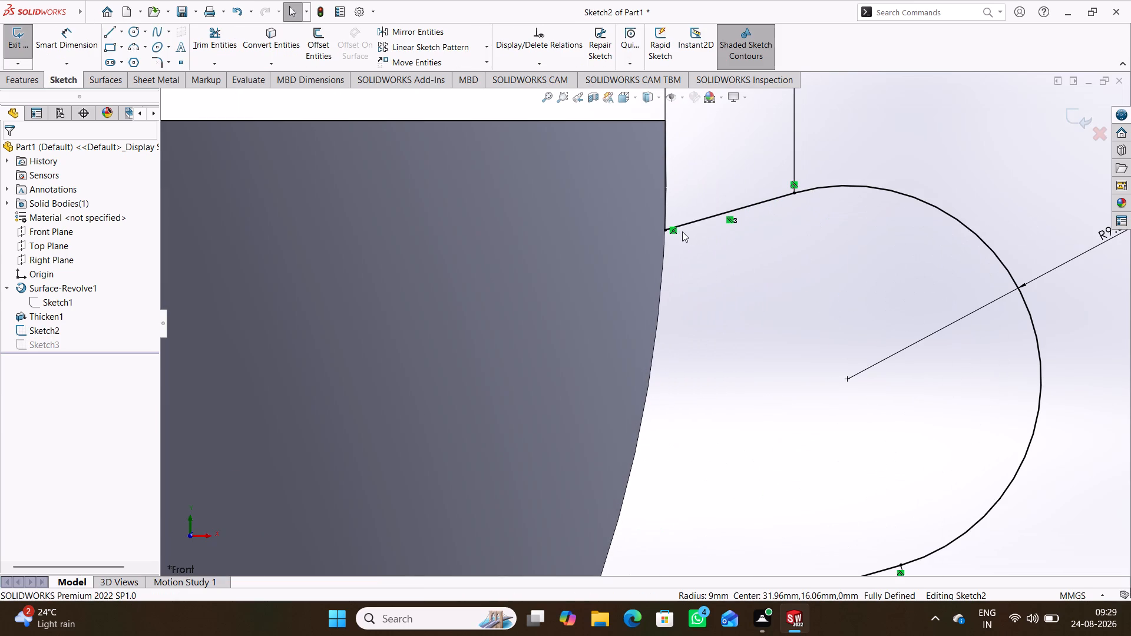
right_click(674, 232)
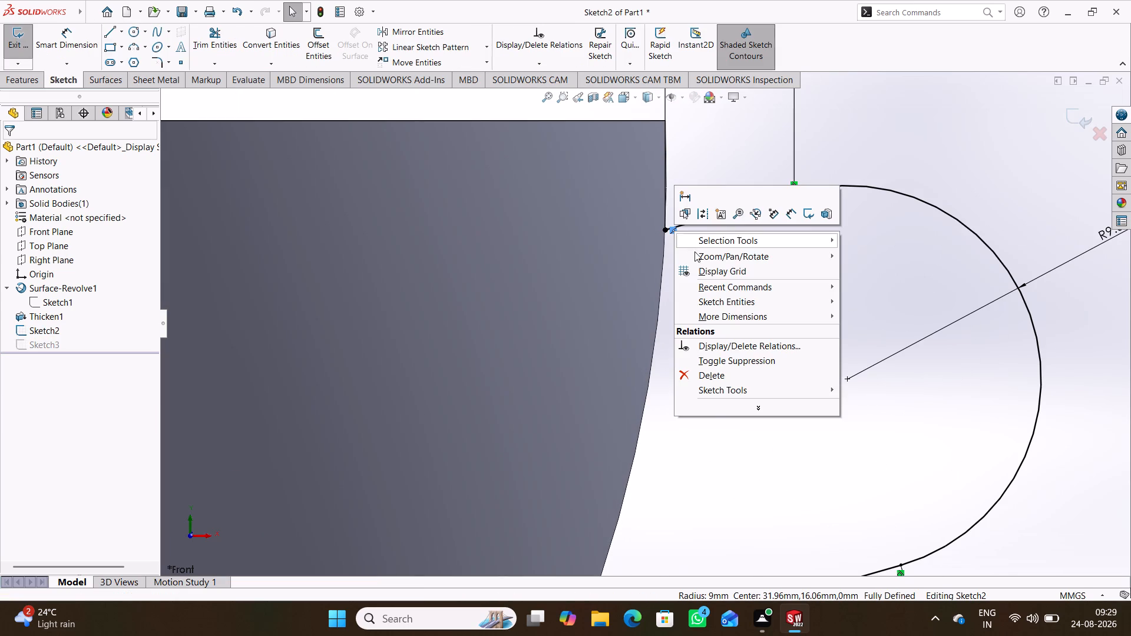
click(717, 375)
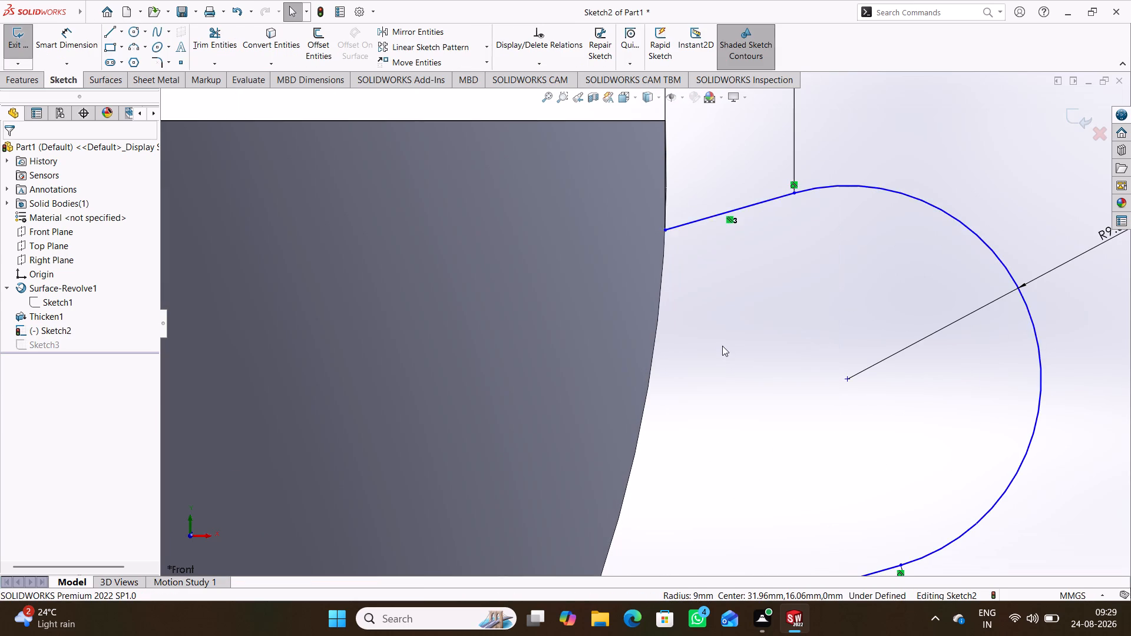
scroll(722, 346, up, 2)
scroll(722, 410, up, 3)
scroll(620, 543, down, 7)
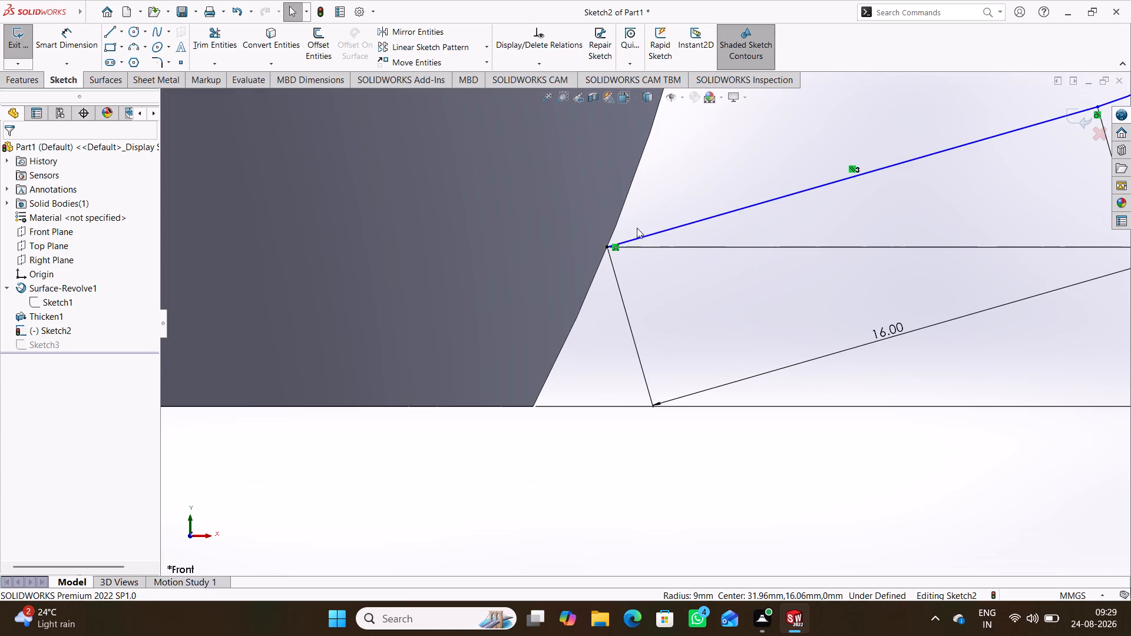
right_click(615, 249)
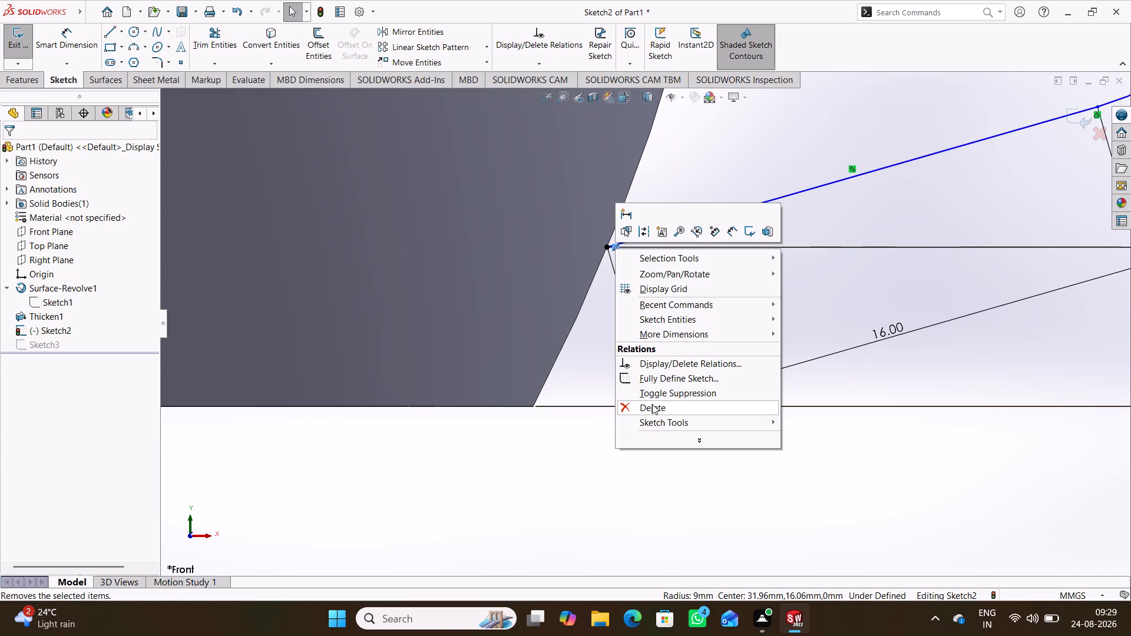
click(652, 404)
middle_click(659, 319)
scroll(661, 318, up, 5)
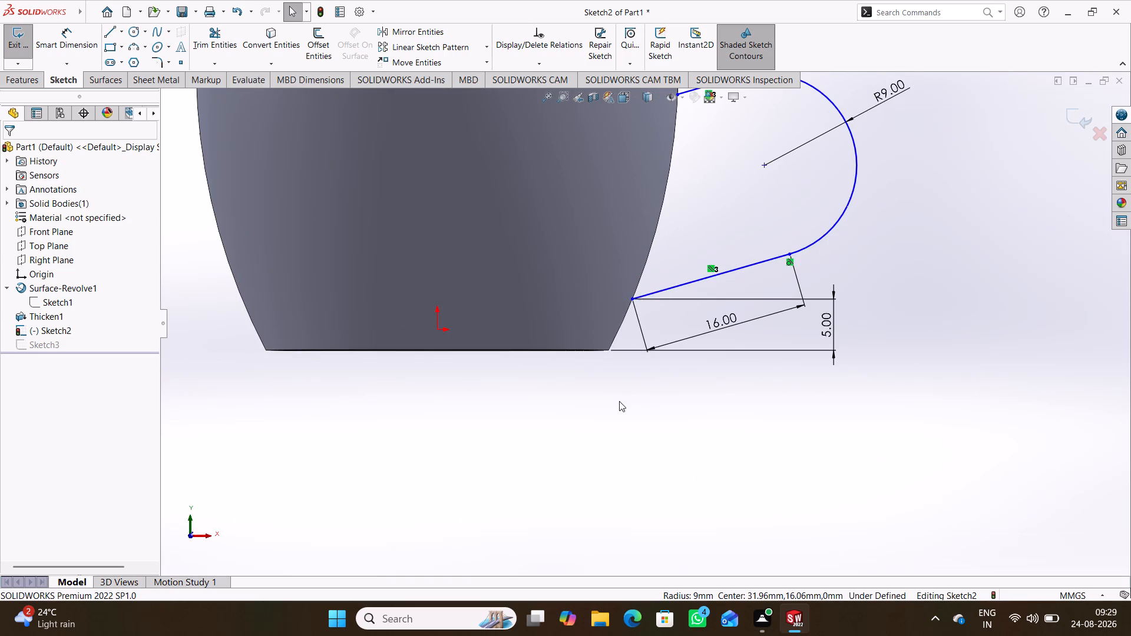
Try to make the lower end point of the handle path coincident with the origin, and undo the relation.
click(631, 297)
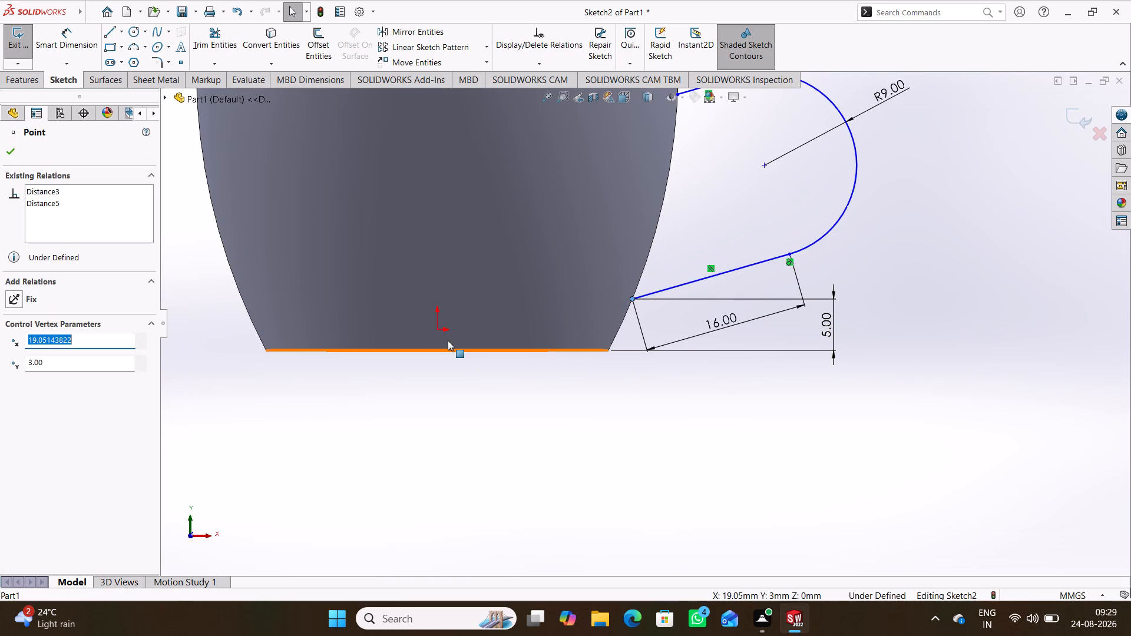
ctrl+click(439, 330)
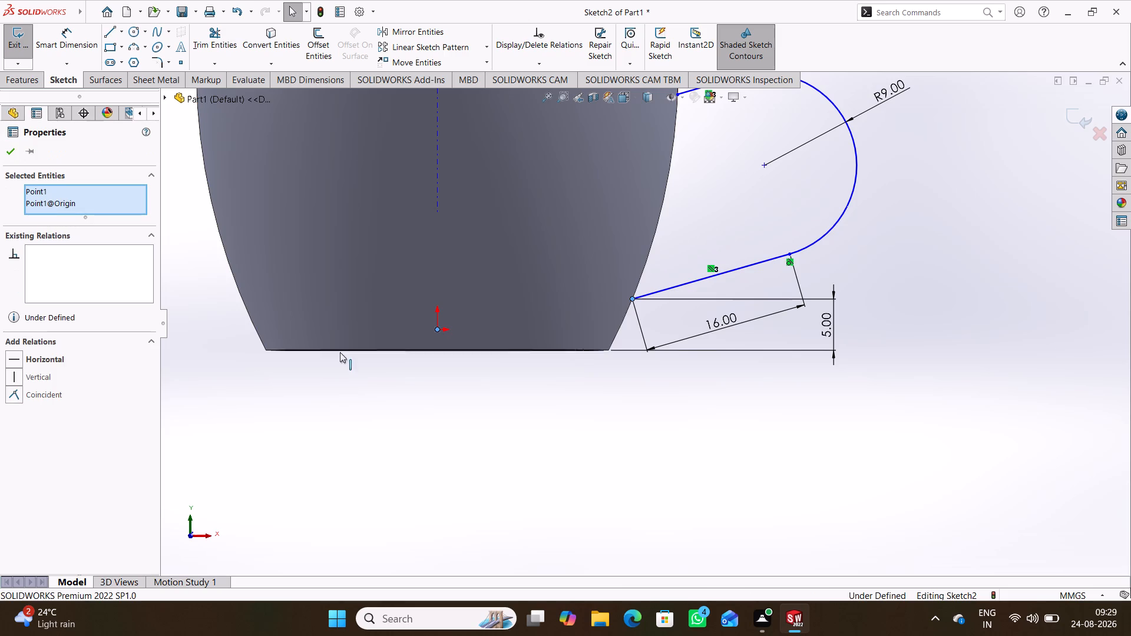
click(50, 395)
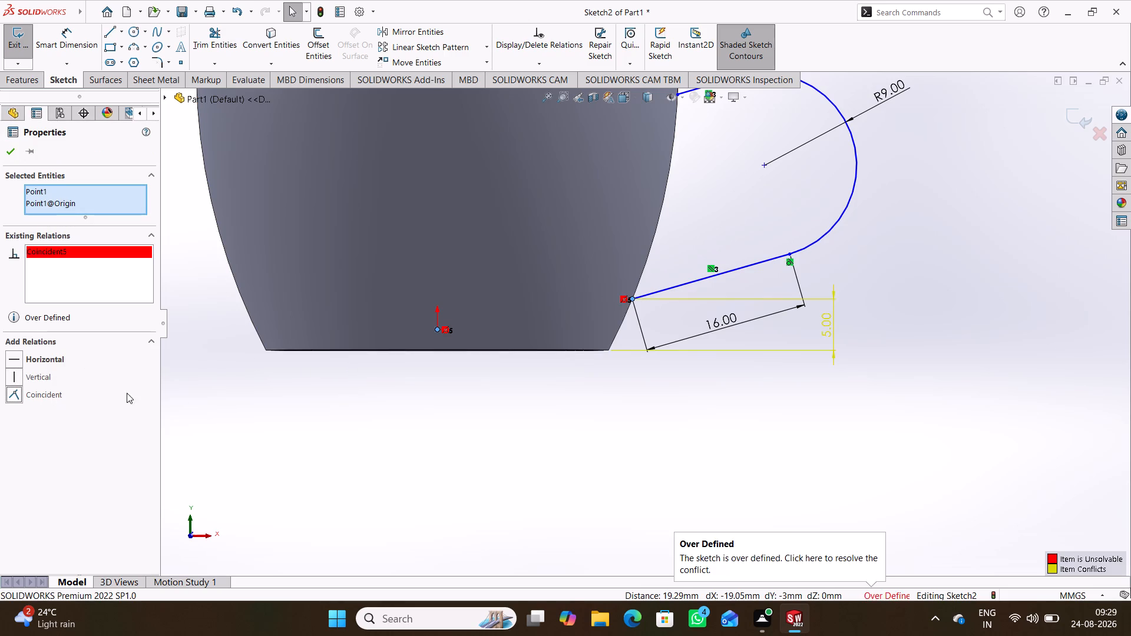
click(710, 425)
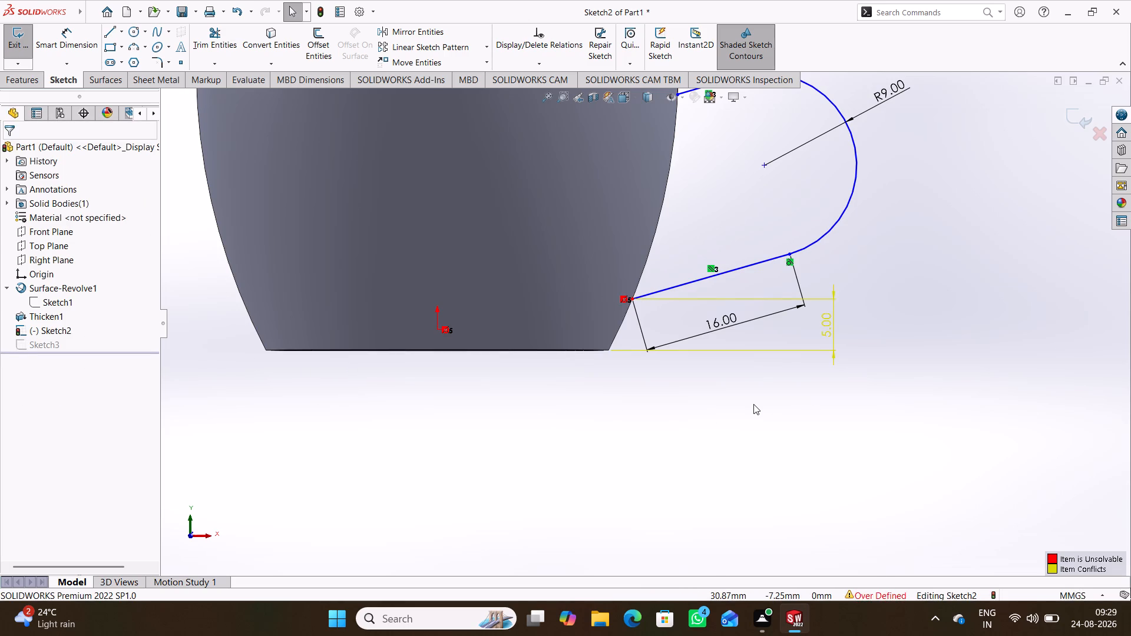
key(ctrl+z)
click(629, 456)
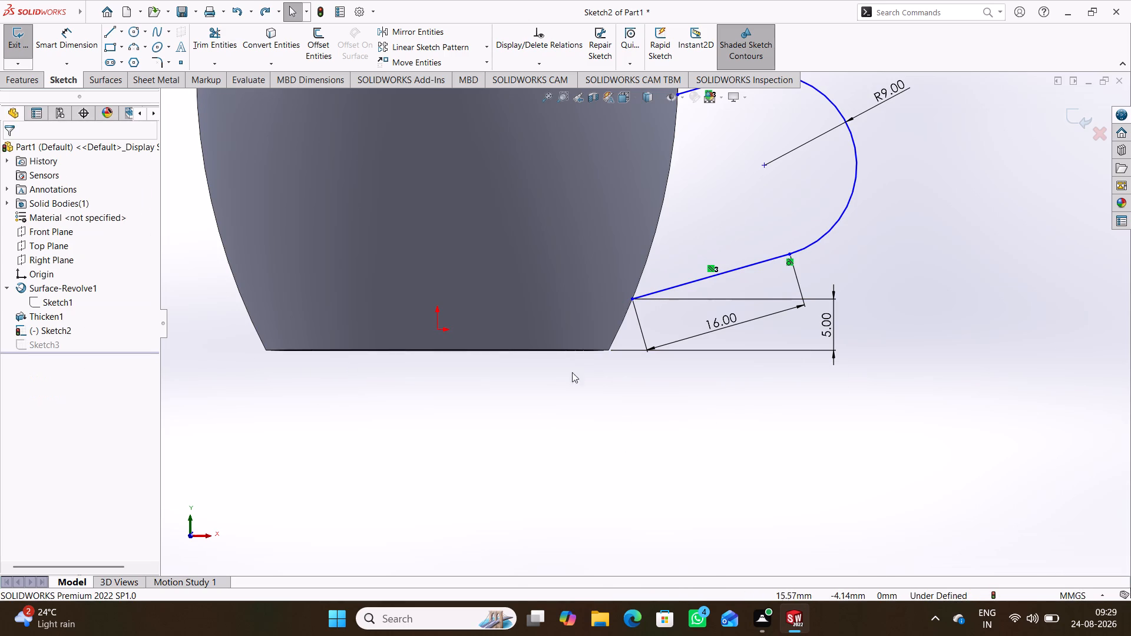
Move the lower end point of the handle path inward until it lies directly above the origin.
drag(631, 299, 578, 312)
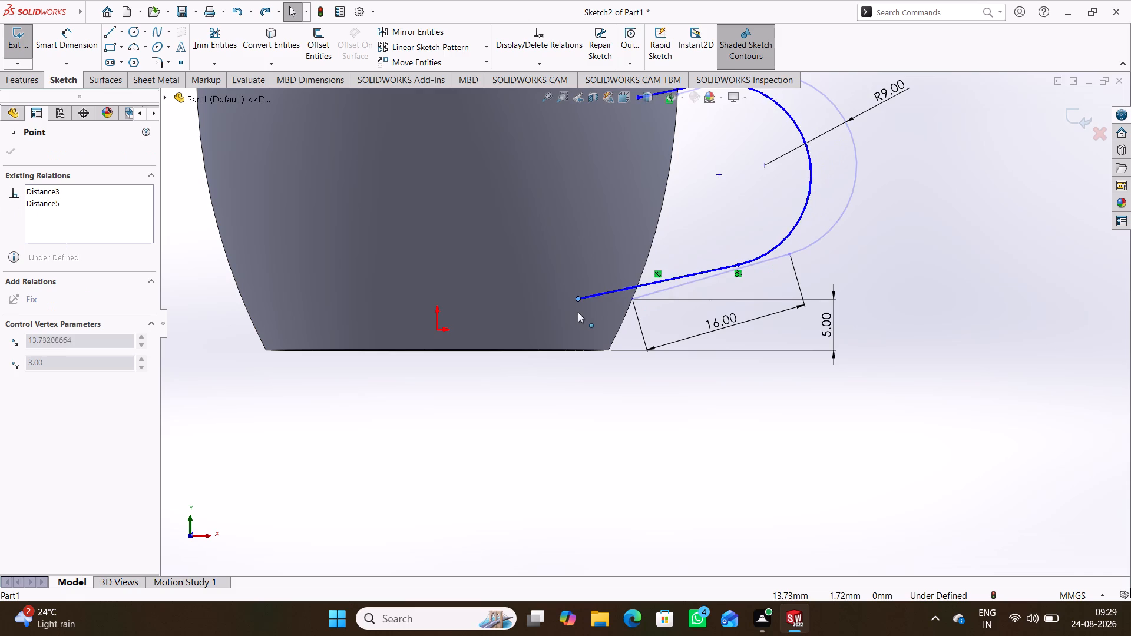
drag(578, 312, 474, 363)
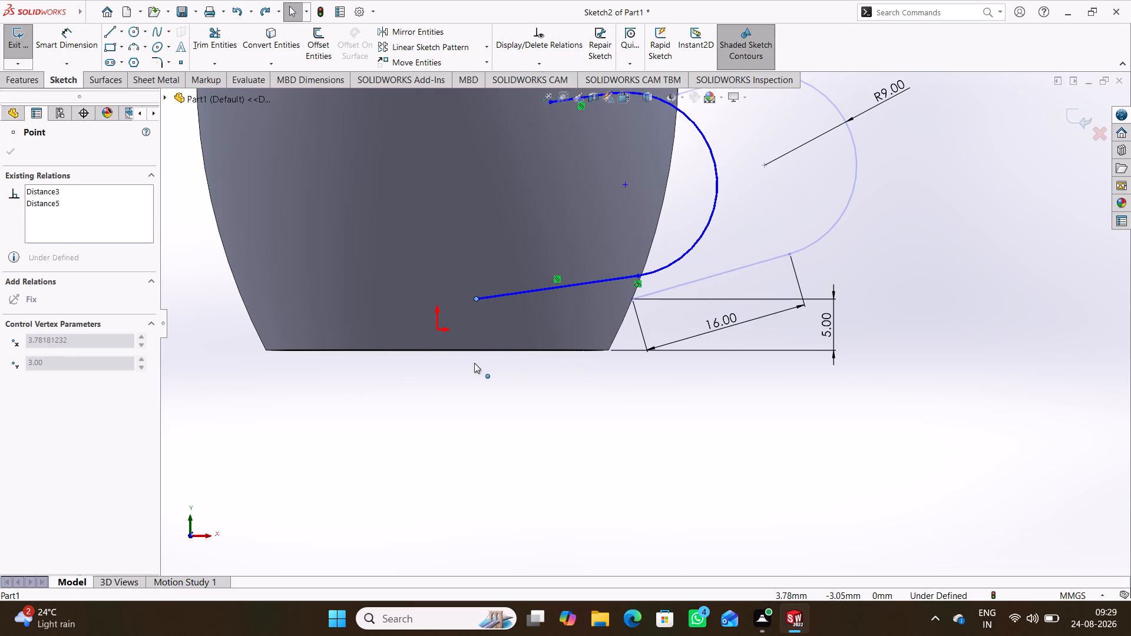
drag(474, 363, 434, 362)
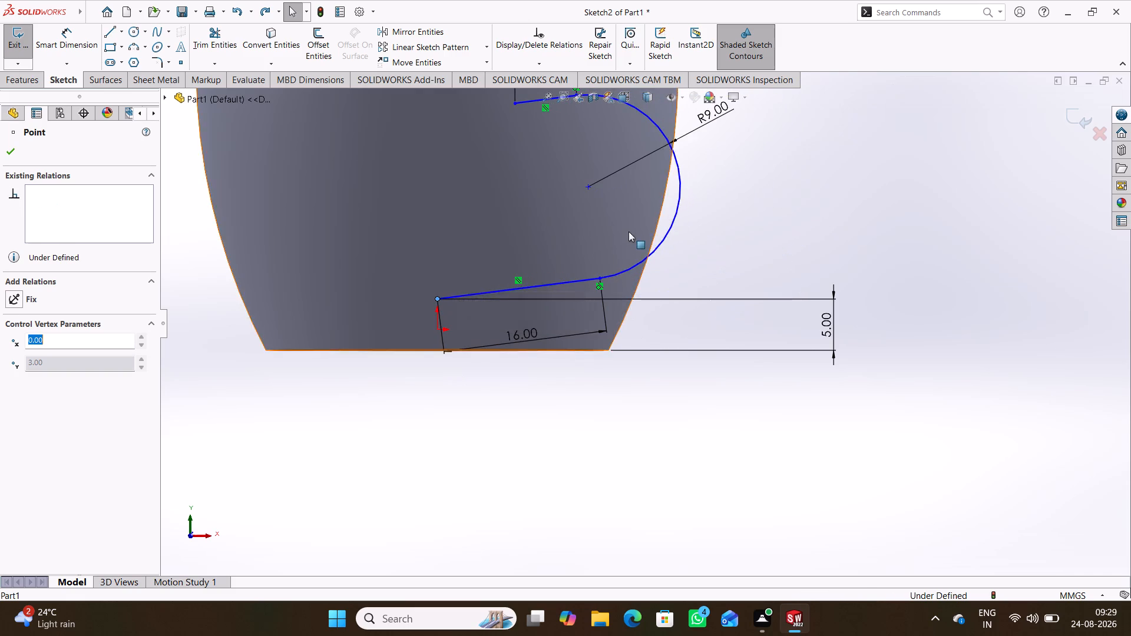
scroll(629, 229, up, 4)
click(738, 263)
Move the upper end point of the handle path back outward to just inside the cup's outer wall.
scroll(674, 256, up, 2)
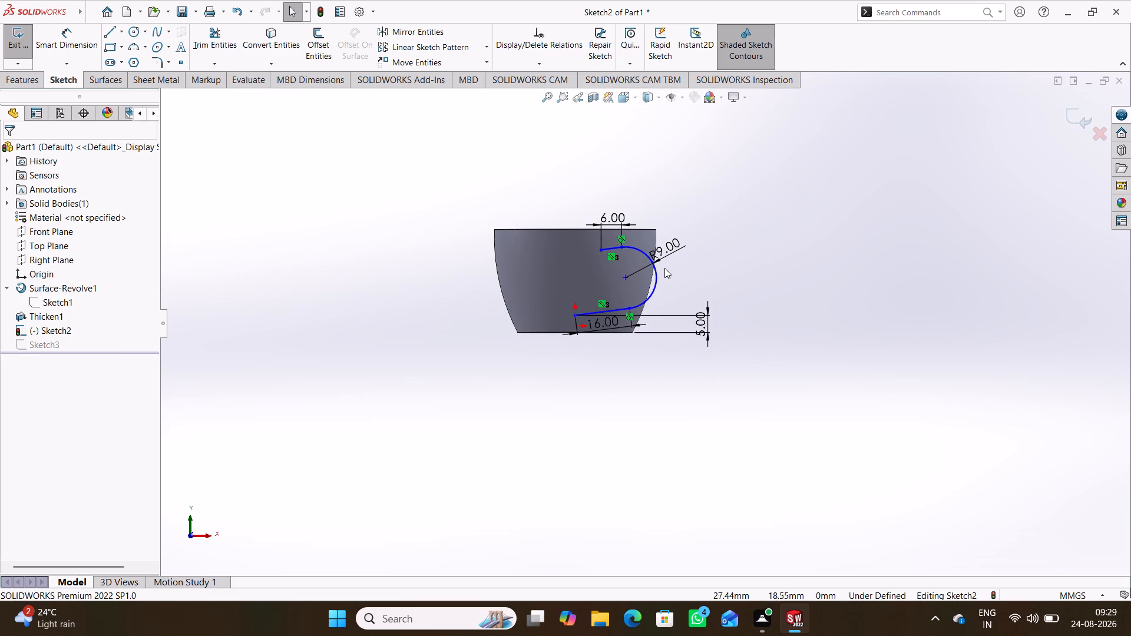
scroll(665, 273, down, 5)
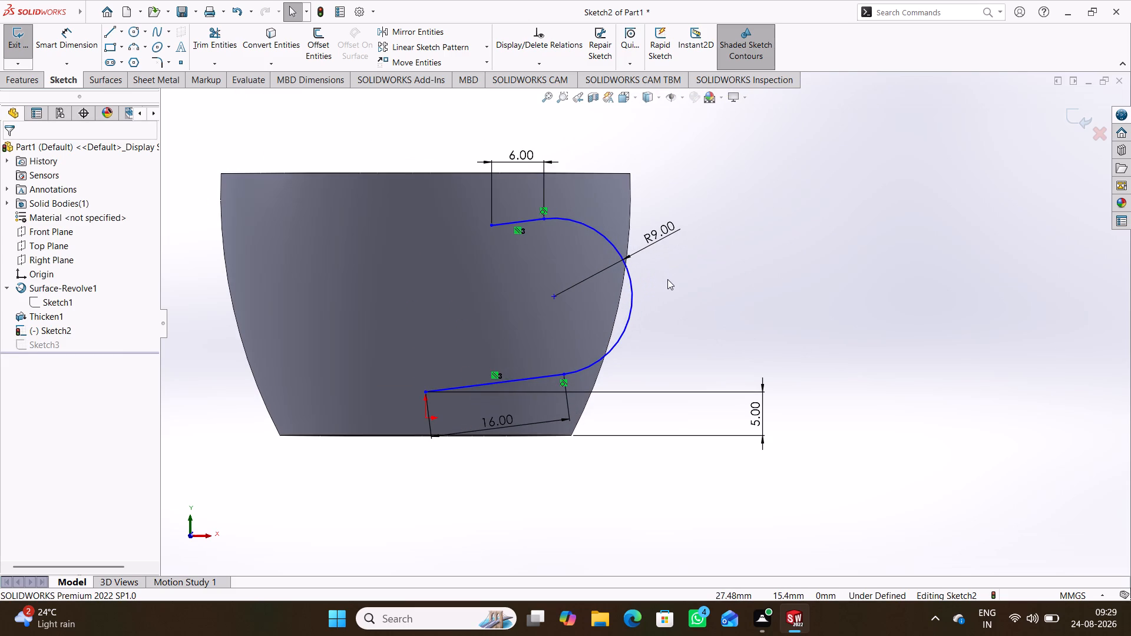
drag(492, 225, 479, 234)
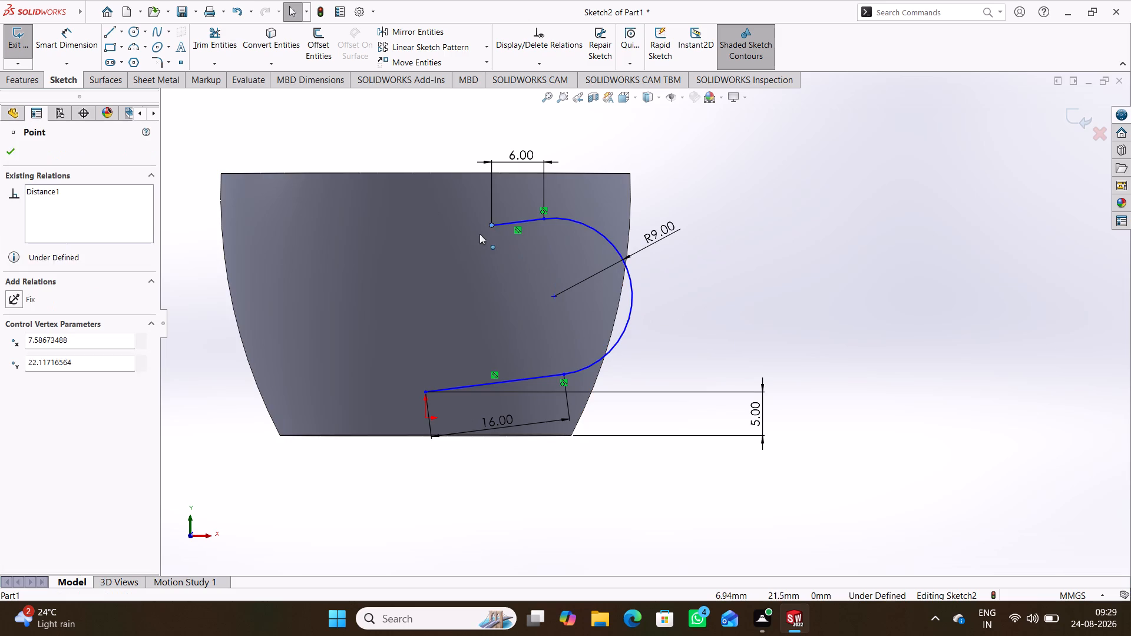
drag(479, 234, 603, 177)
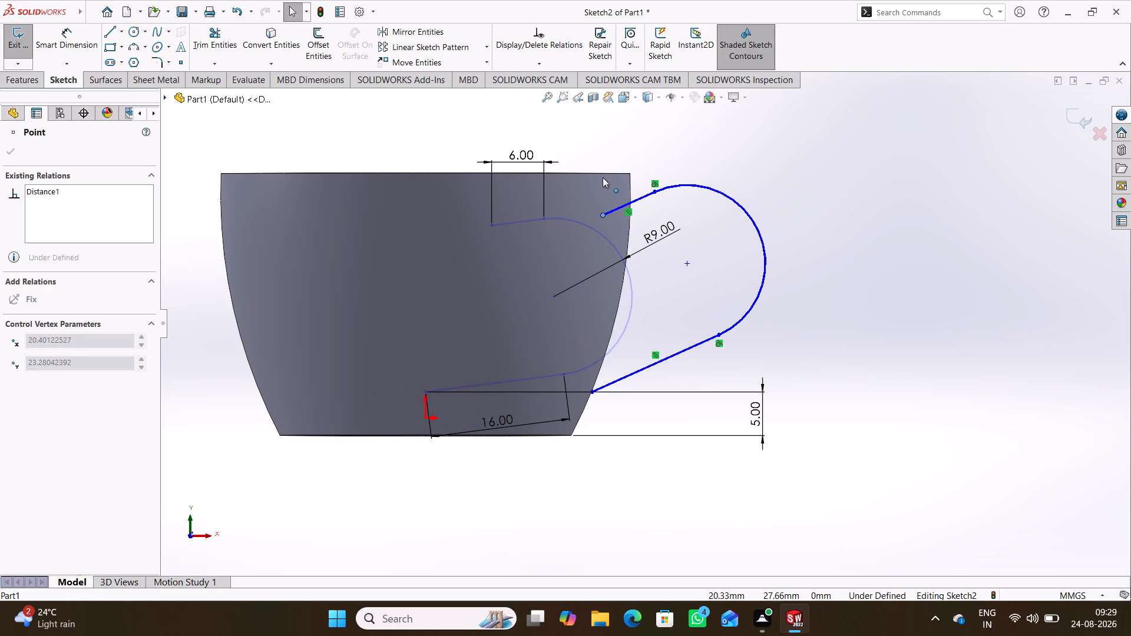
drag(603, 177, 623, 175)
click(857, 312)
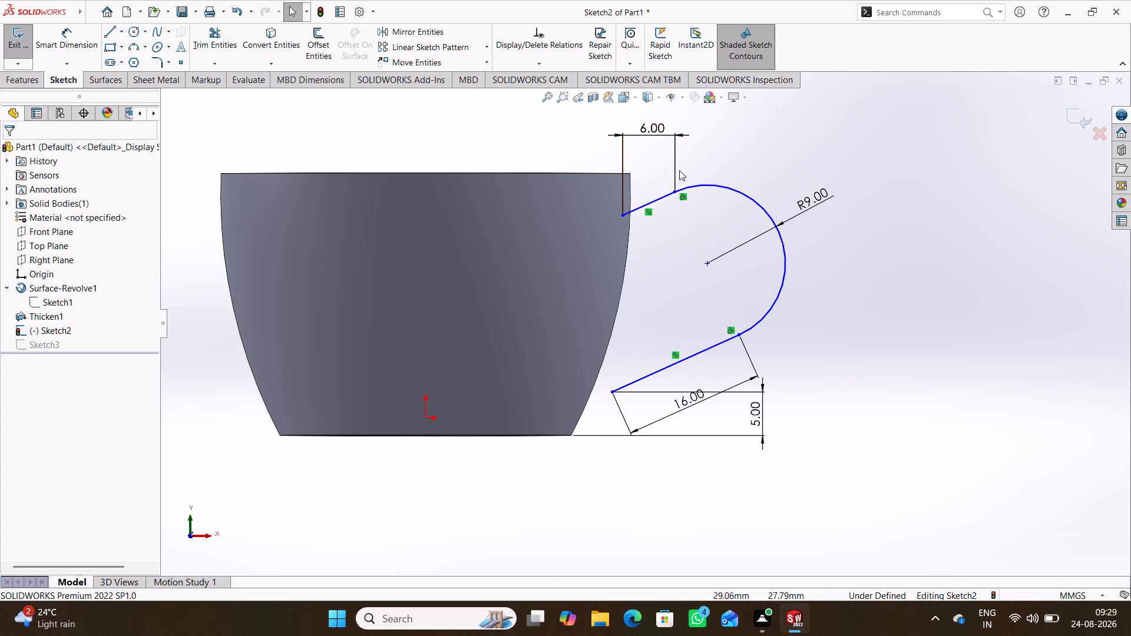
Delete the 6 mm, 16 mm and 5 mm dimensions from the handle path sketch, keeping the R9 arc radius.
right_click(650, 129)
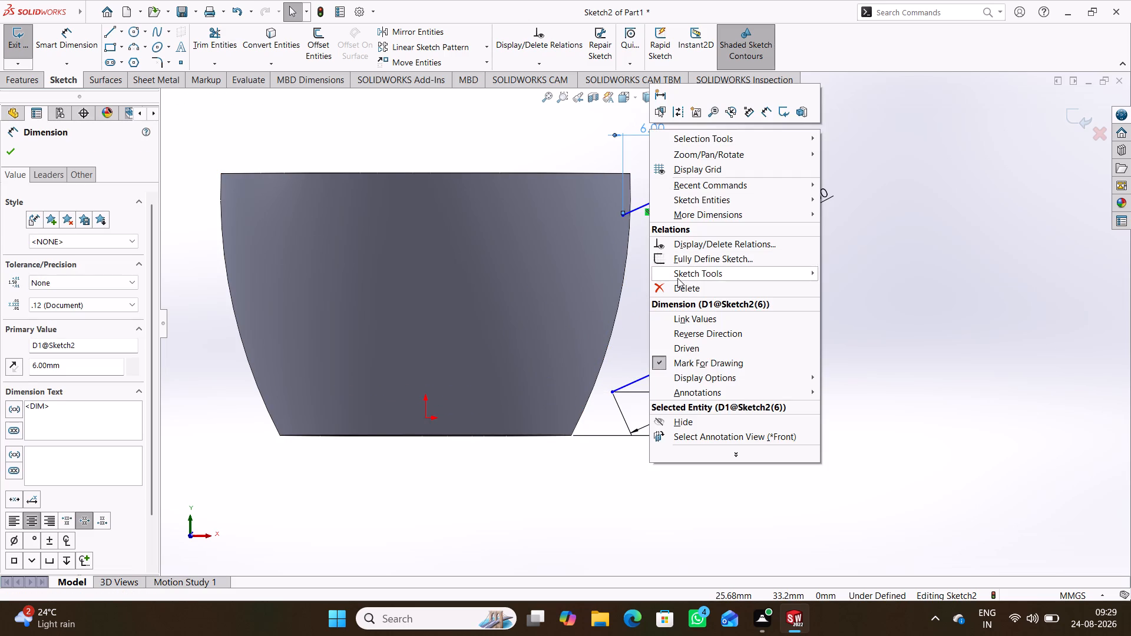
click(677, 293)
right_click(679, 408)
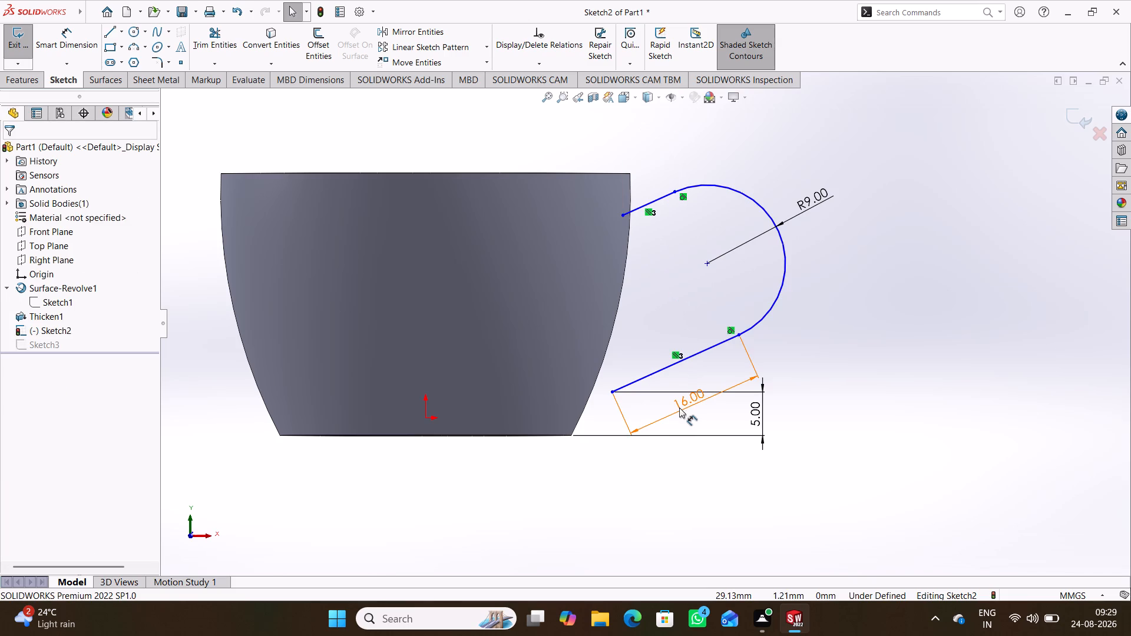
click(709, 460)
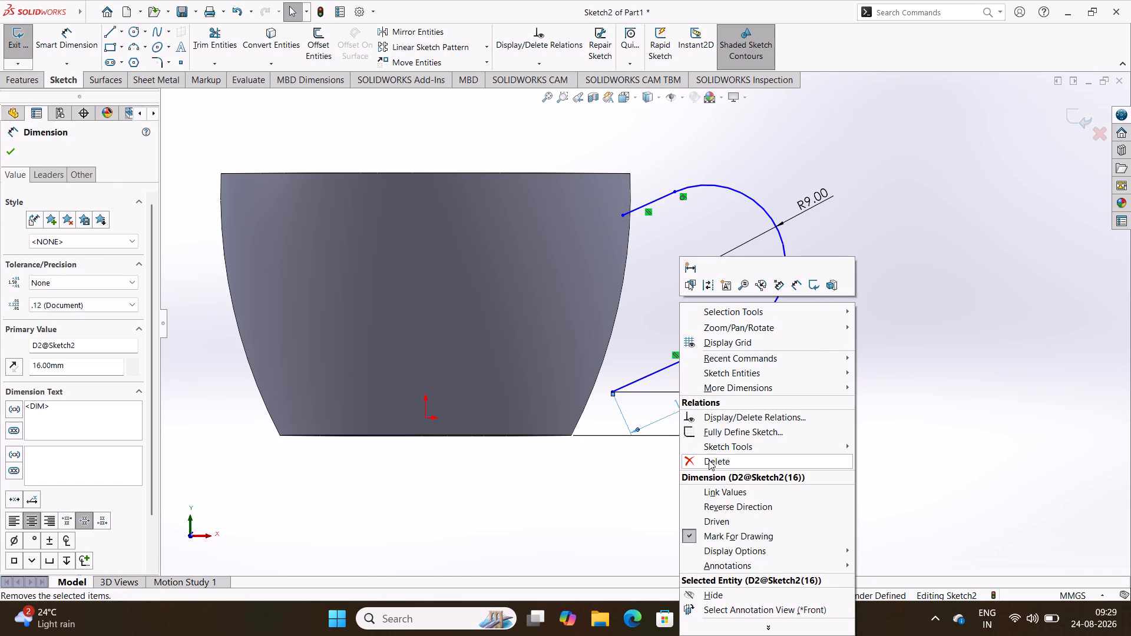
click(600, 512)
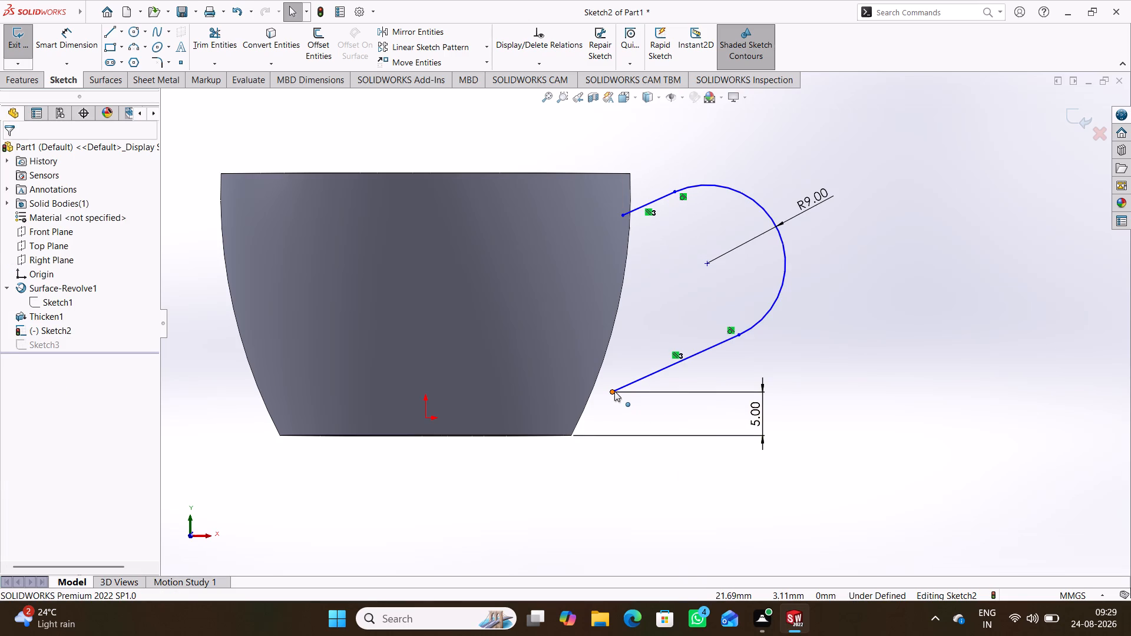
right_click(762, 417)
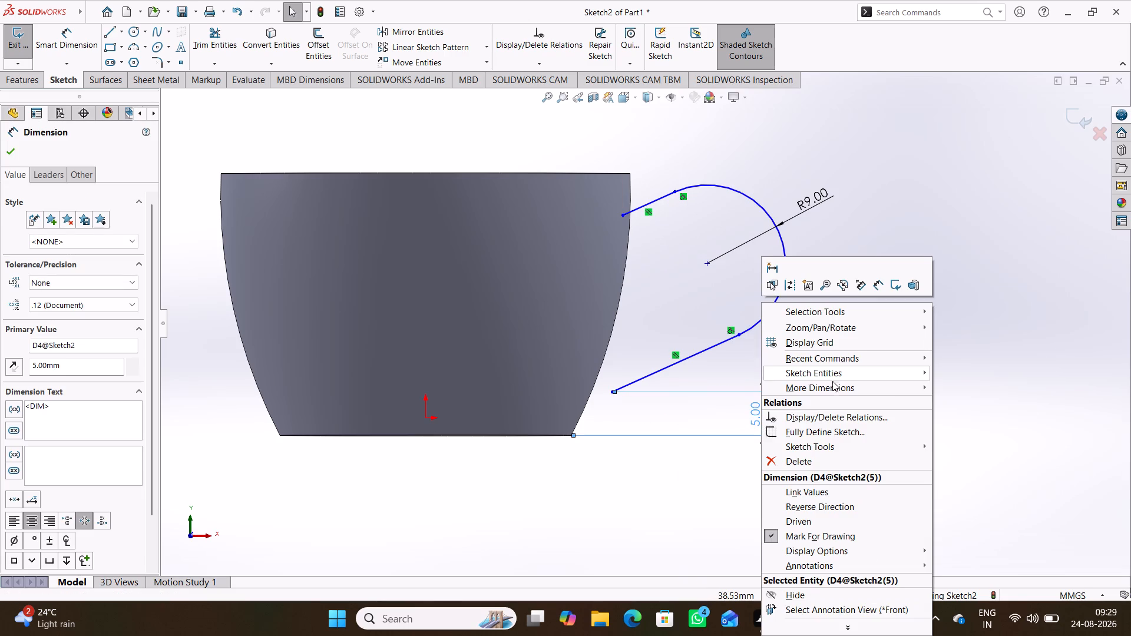
click(789, 459)
click(679, 472)
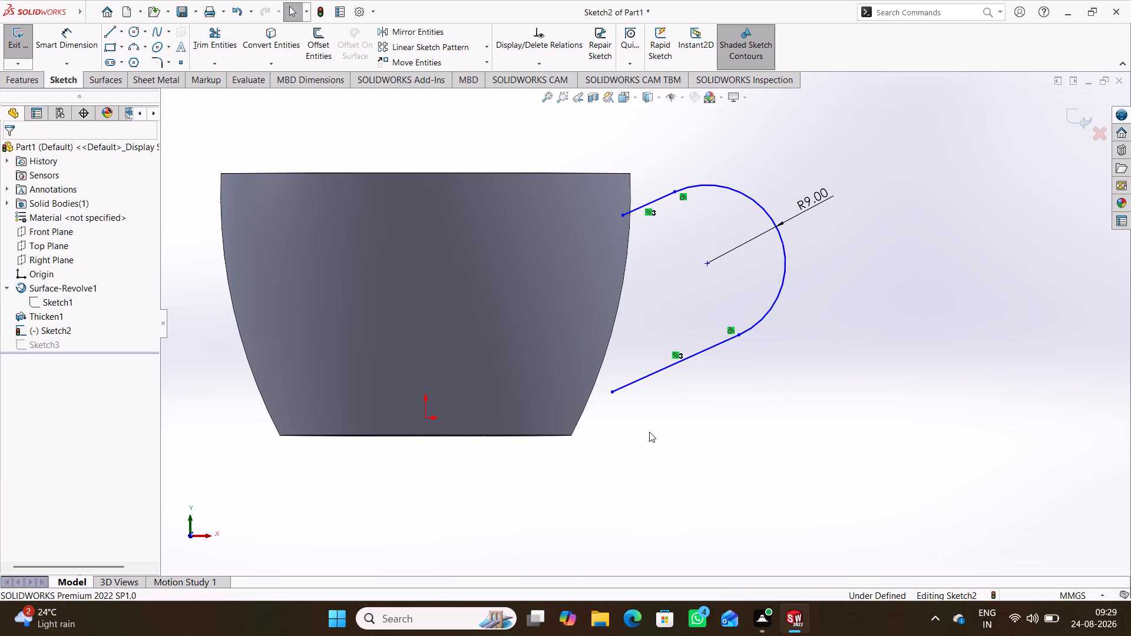
Move the lower end point of the handle path inward onto the origin so it attaches there.
drag(612, 392, 443, 419)
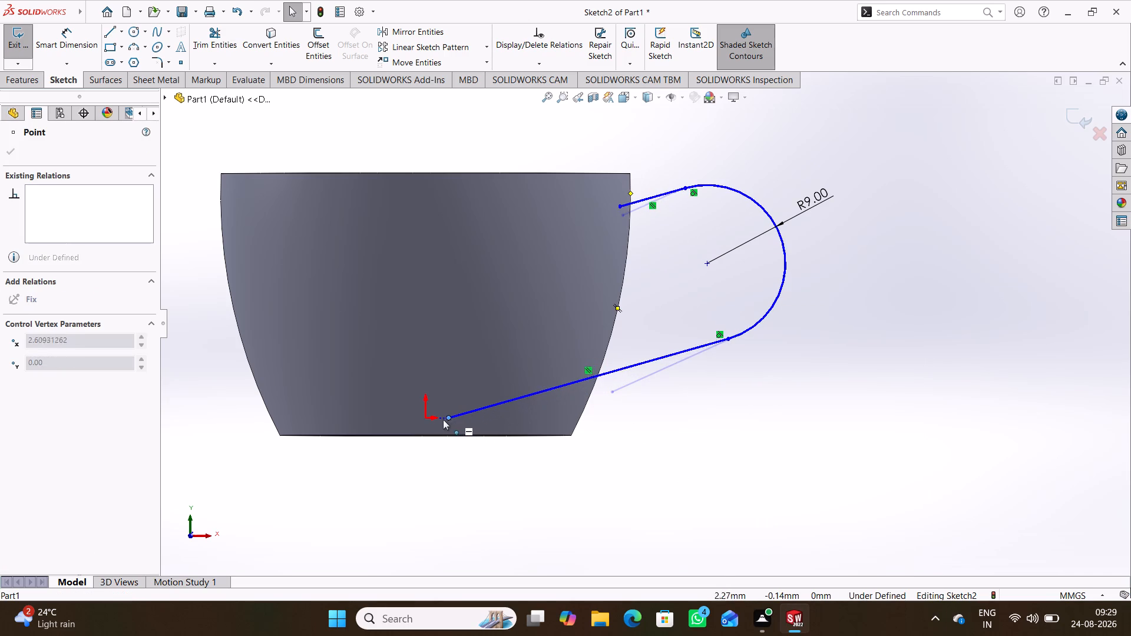
drag(443, 419, 427, 416)
click(468, 506)
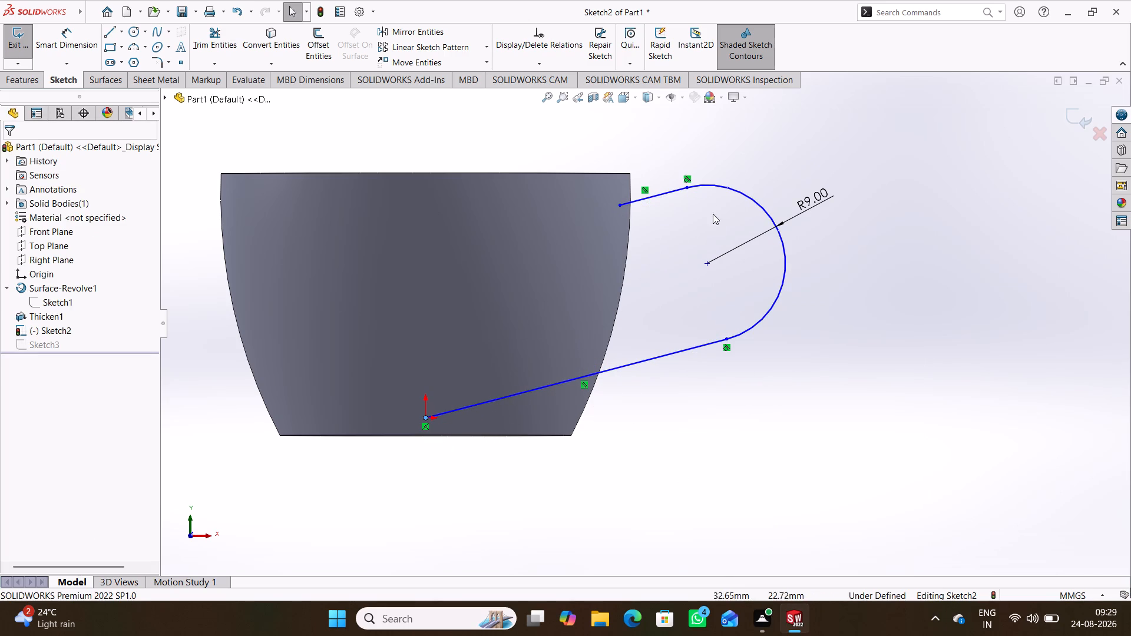
Move the upper end point of the handle path inward until it lies directly above the origin, about 18.5 mm up.
drag(619, 204, 481, 245)
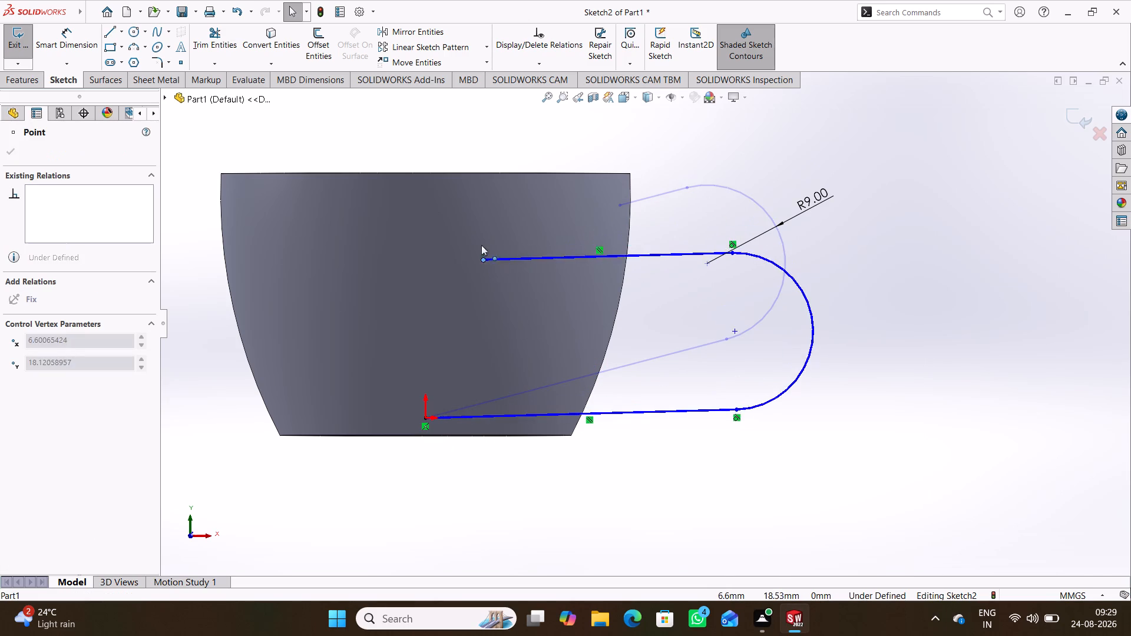
drag(481, 245, 422, 257)
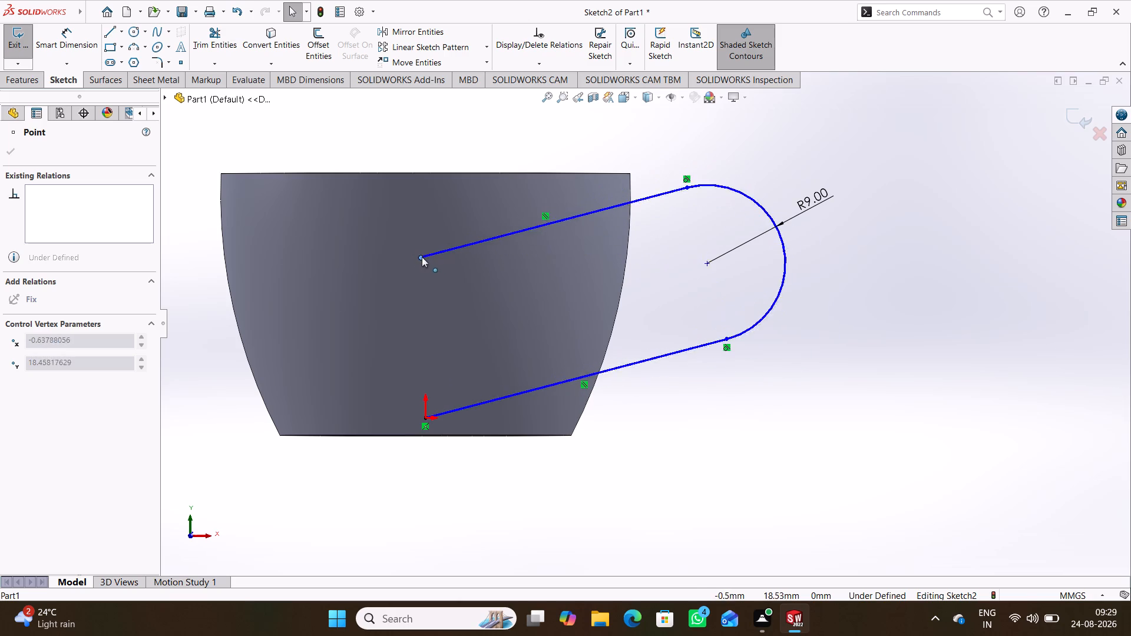
drag(422, 257, 426, 255)
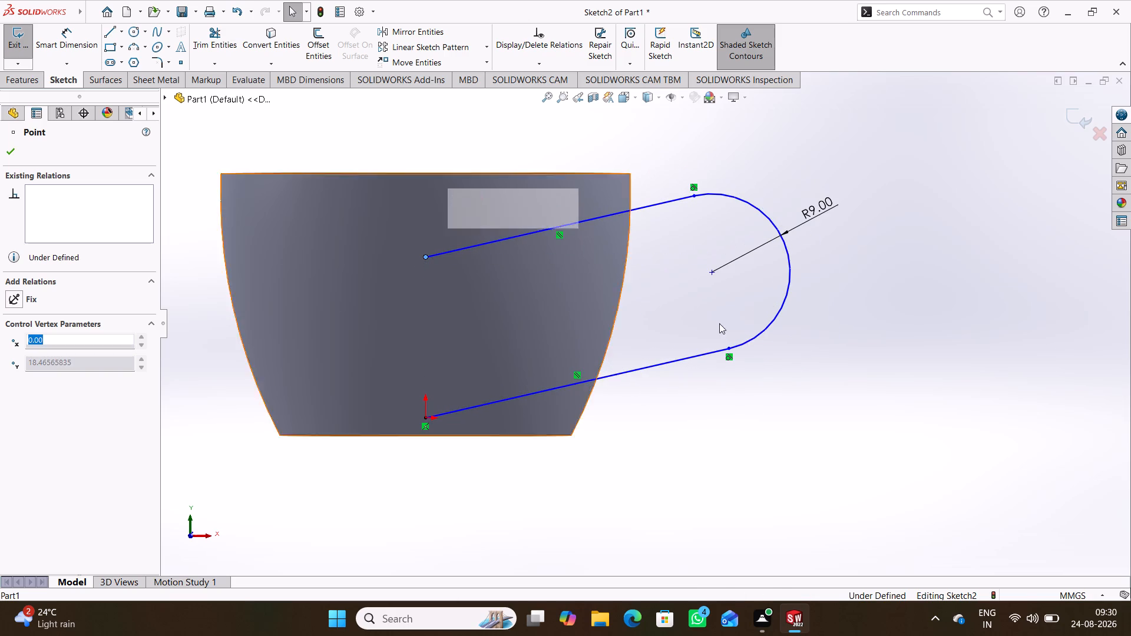
click(839, 435)
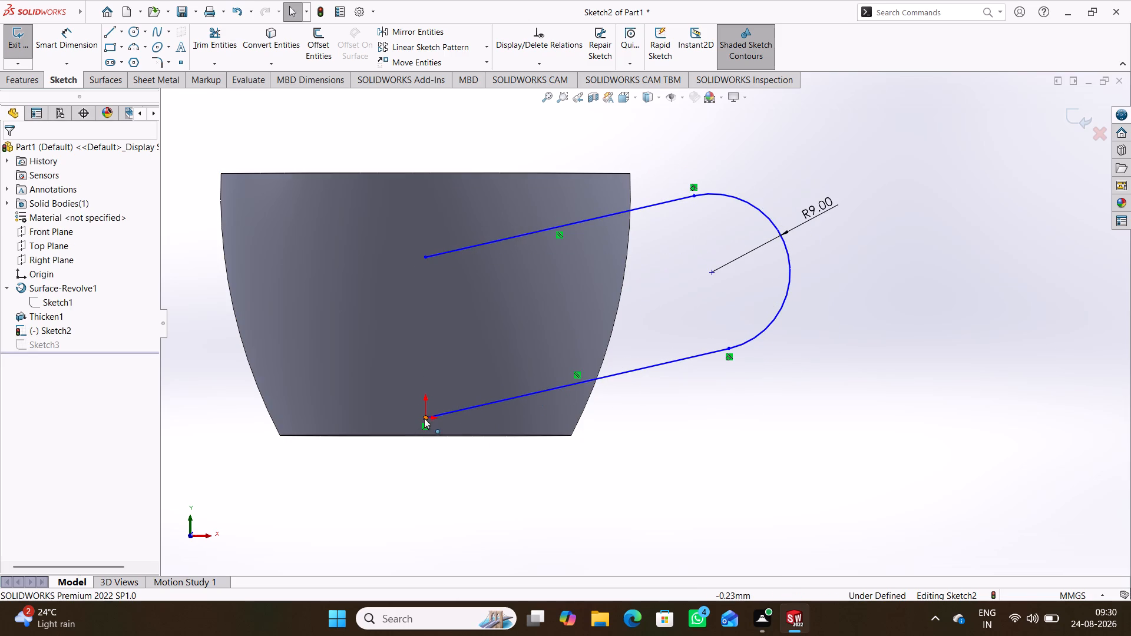
Make the upper end point of the handle path coincident with the cup's vertical centre axis.
click(425, 419)
ctrl+click(429, 258)
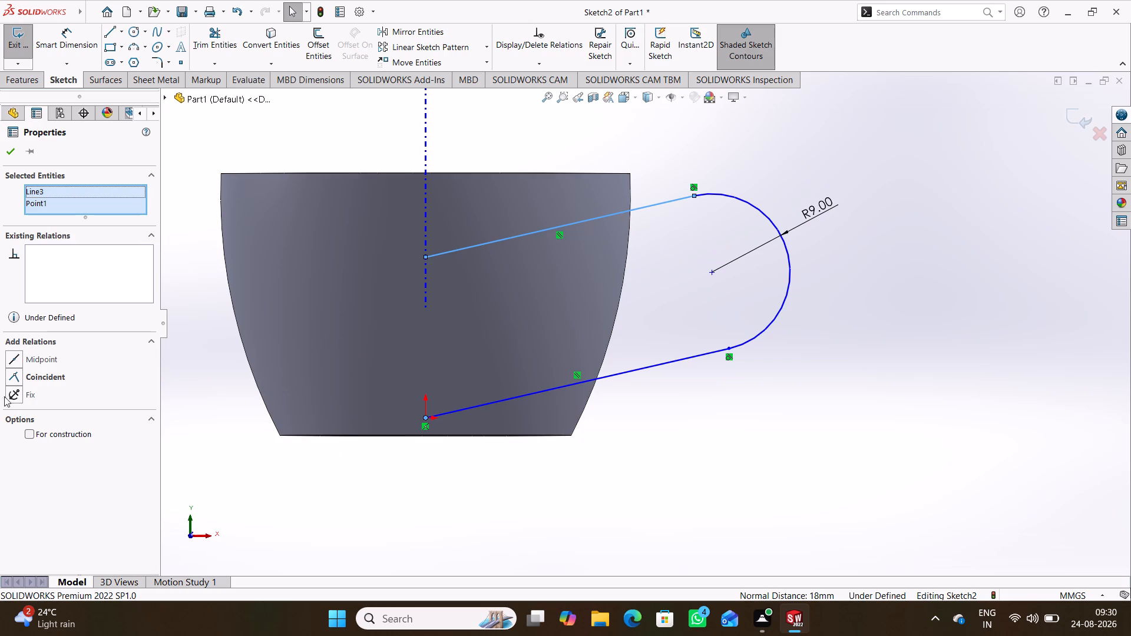
click(177, 416)
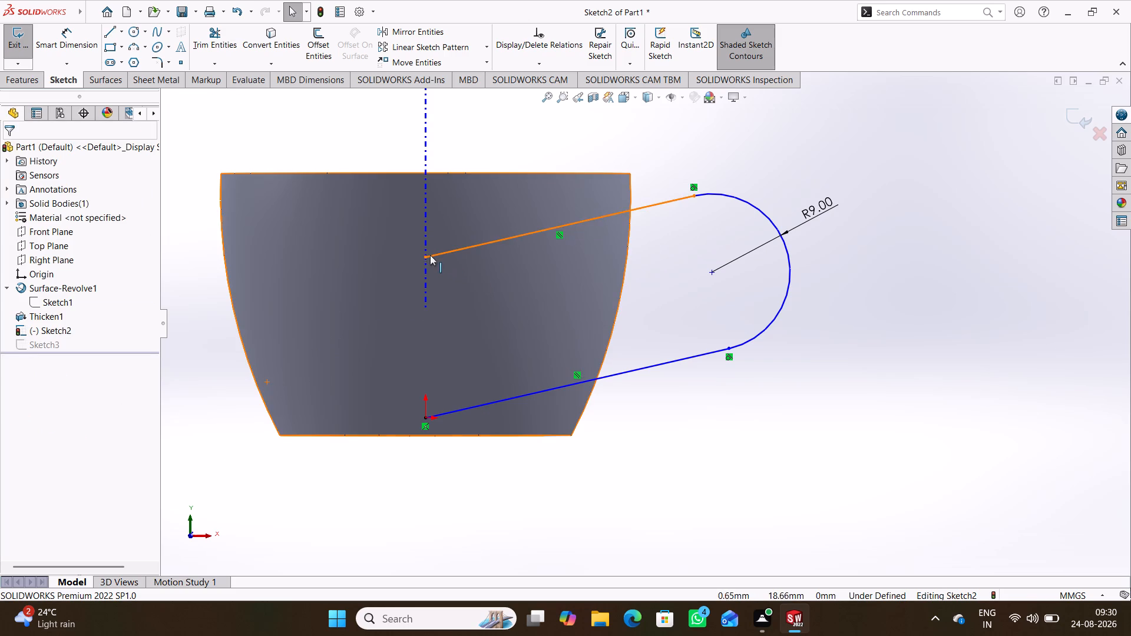
click(423, 255)
ctrl+click(425, 222)
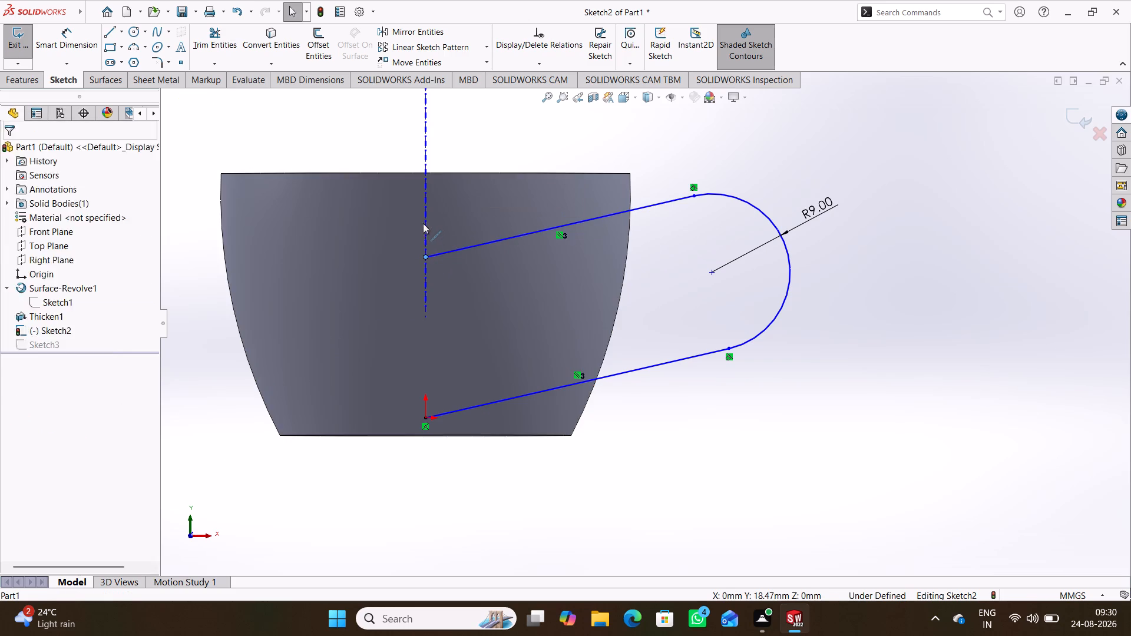
click(55, 377)
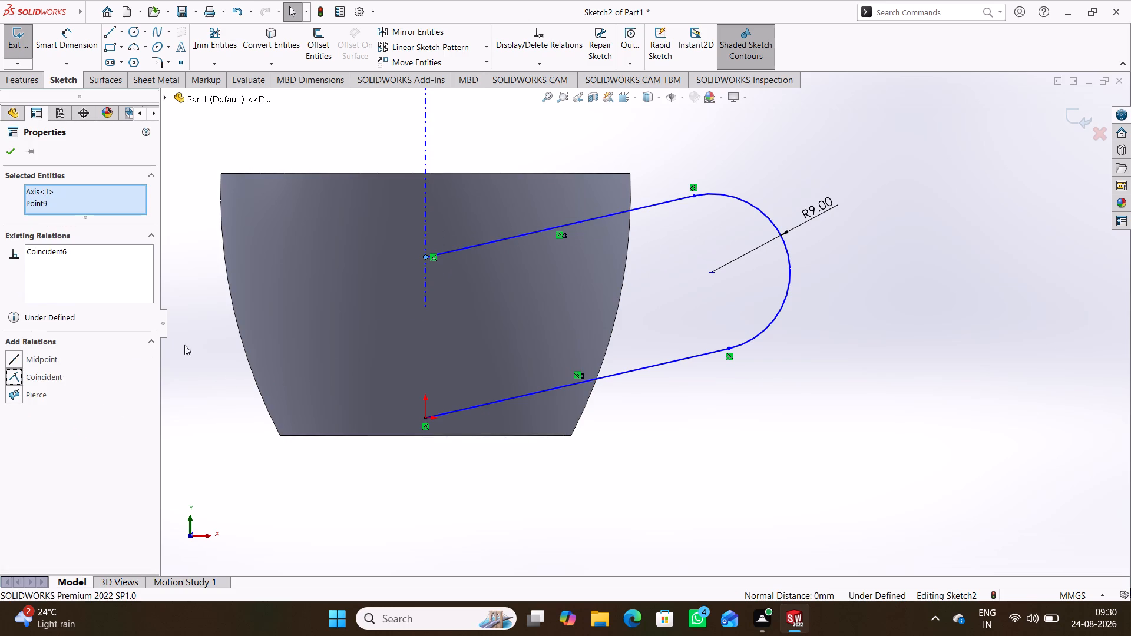
click(221, 363)
Nudge the upper end point of the handle path slightly upward along the cup's centre axis.
drag(466, 251, 466, 251)
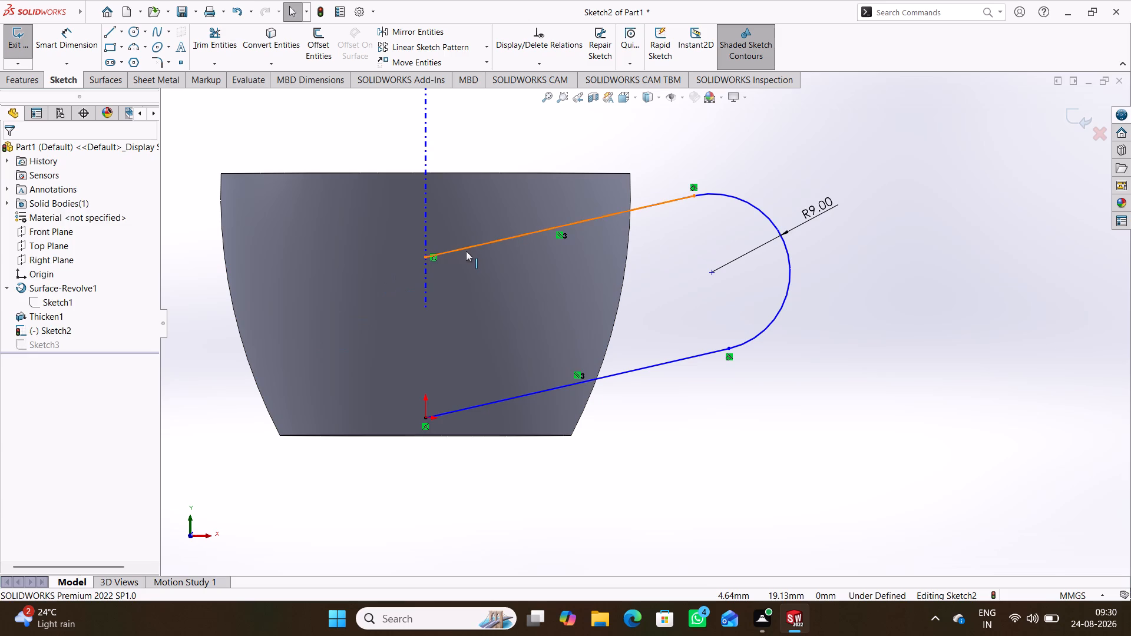
drag(466, 251, 478, 296)
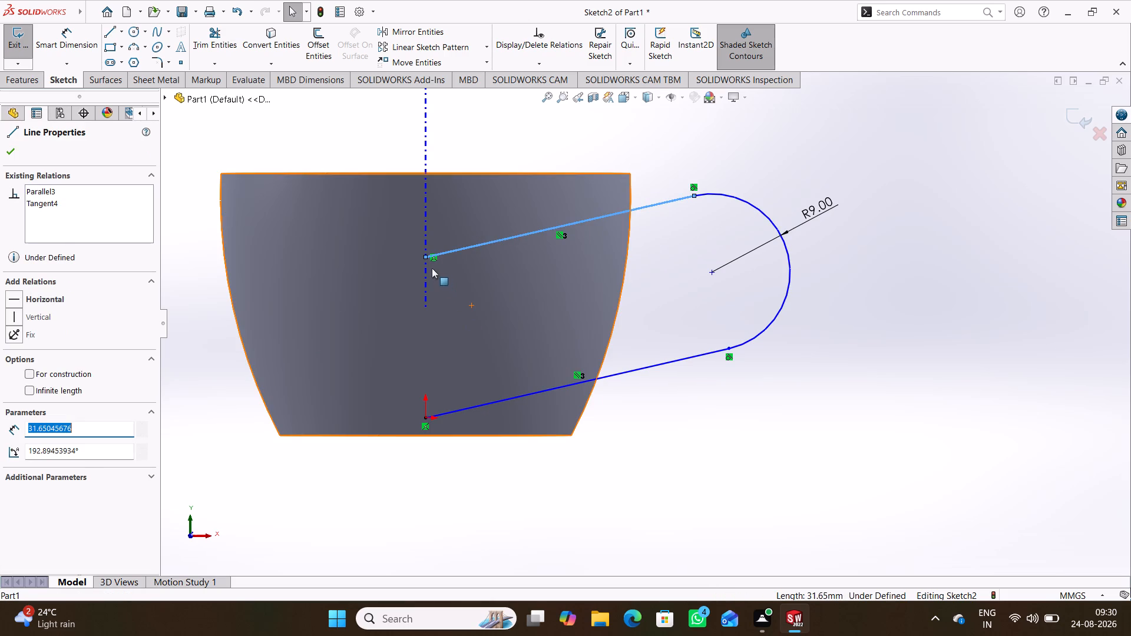
click(424, 257)
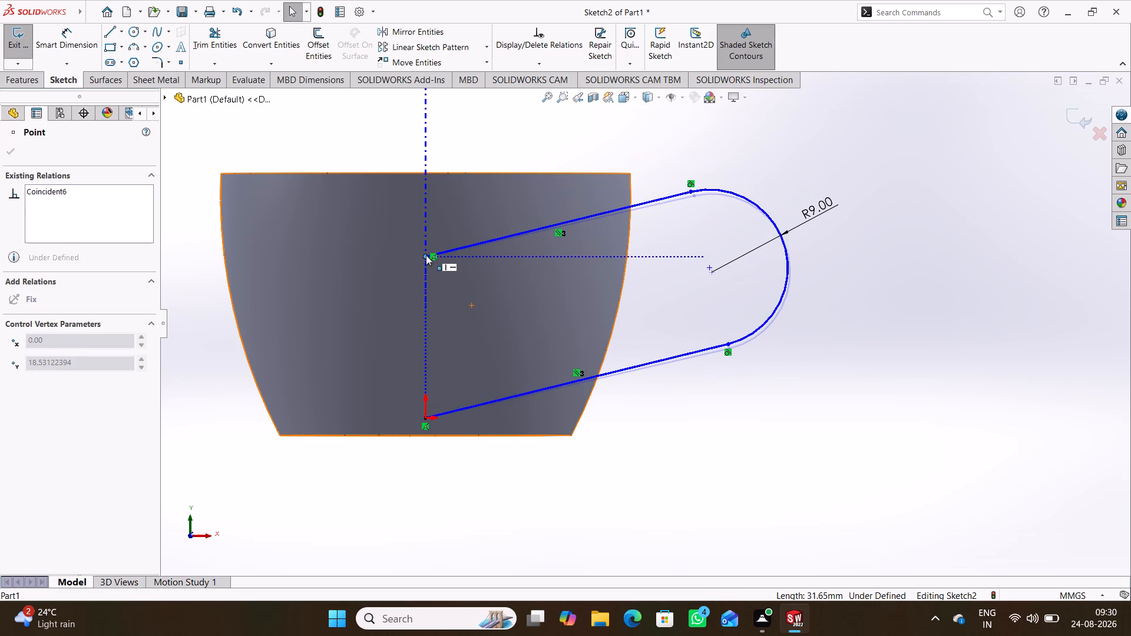
click(683, 448)
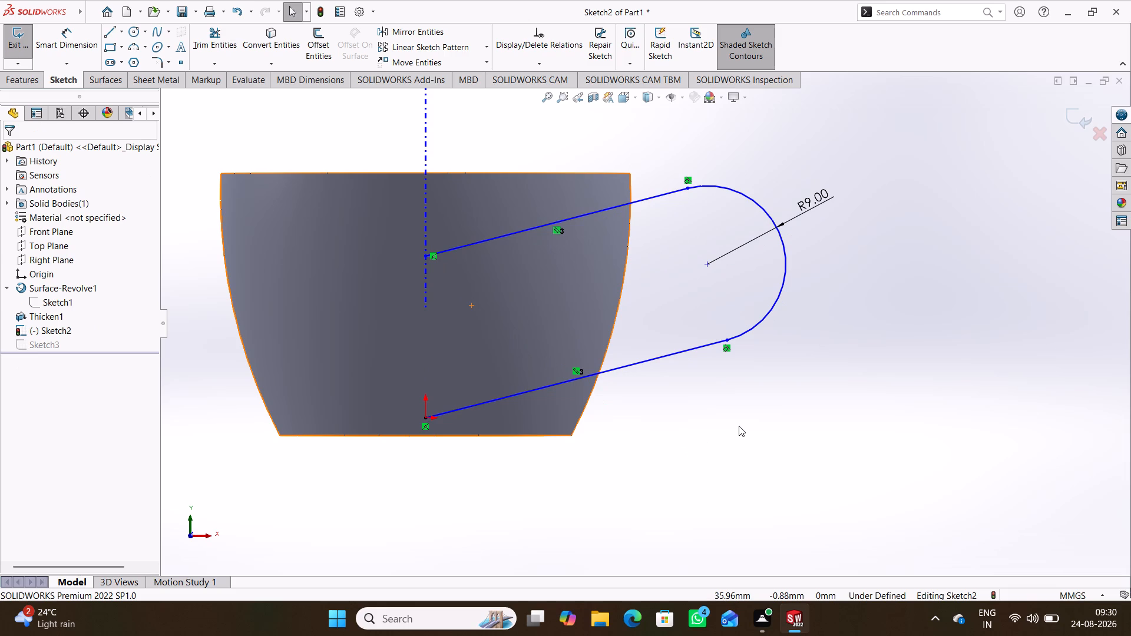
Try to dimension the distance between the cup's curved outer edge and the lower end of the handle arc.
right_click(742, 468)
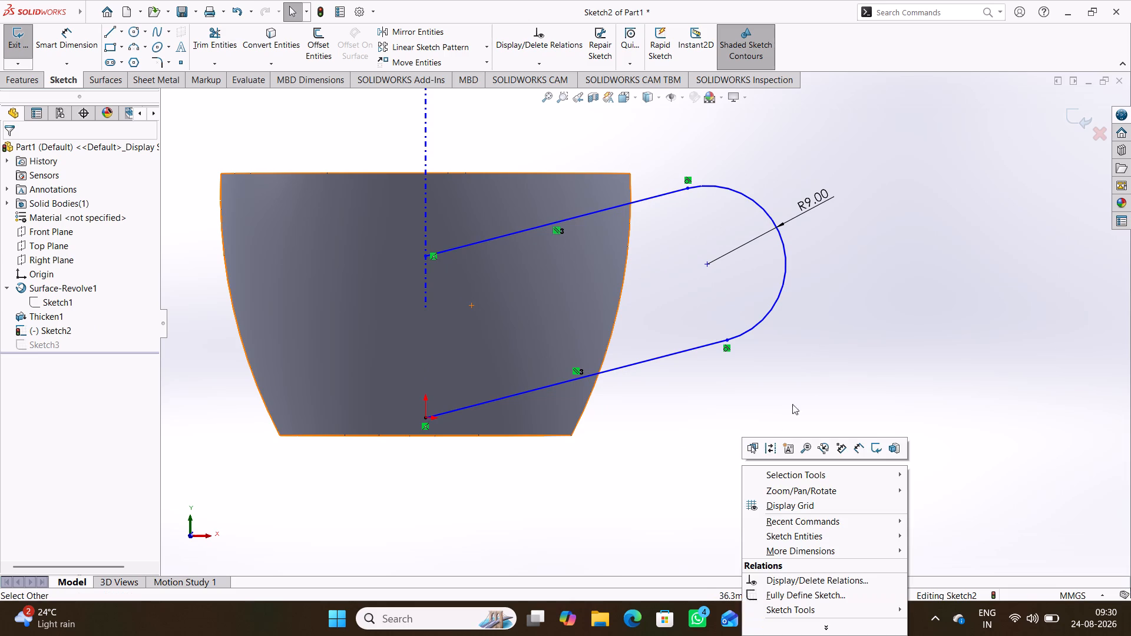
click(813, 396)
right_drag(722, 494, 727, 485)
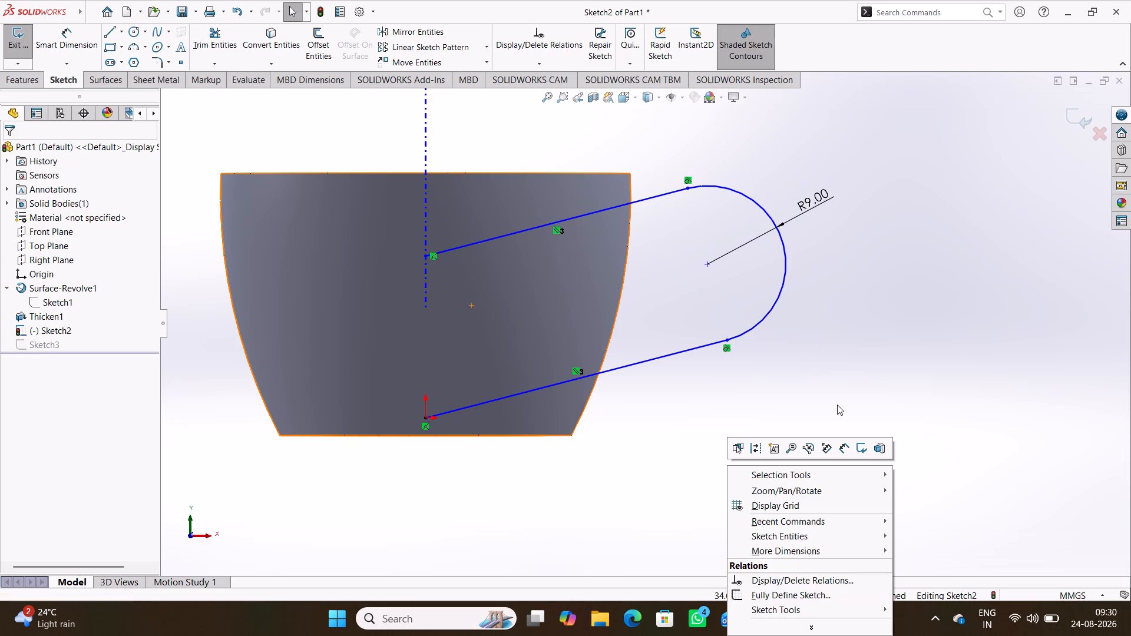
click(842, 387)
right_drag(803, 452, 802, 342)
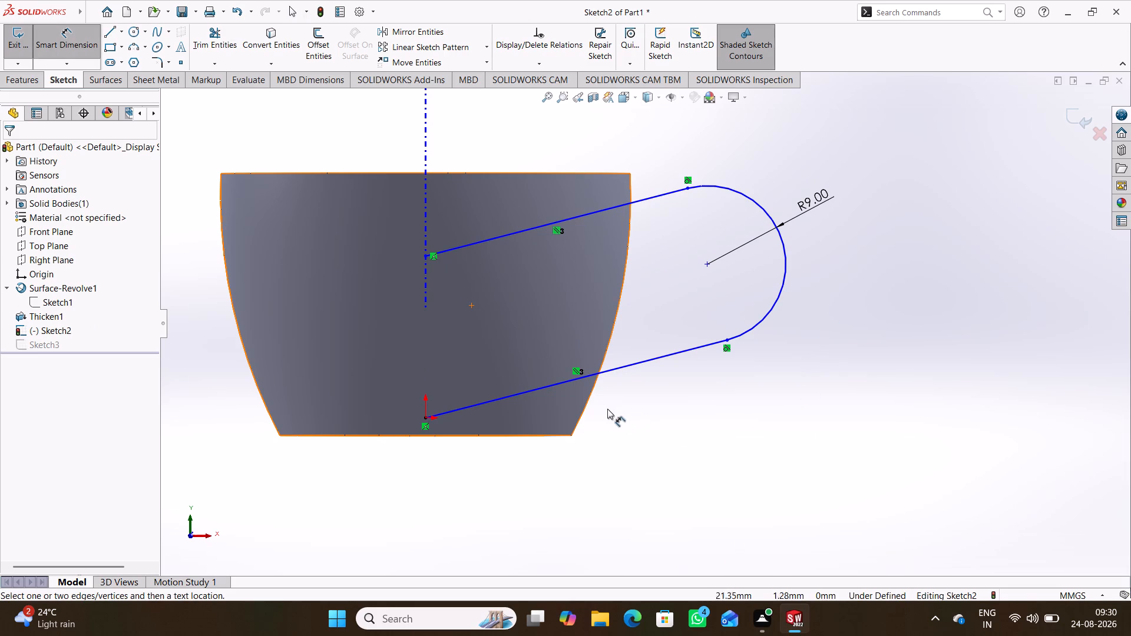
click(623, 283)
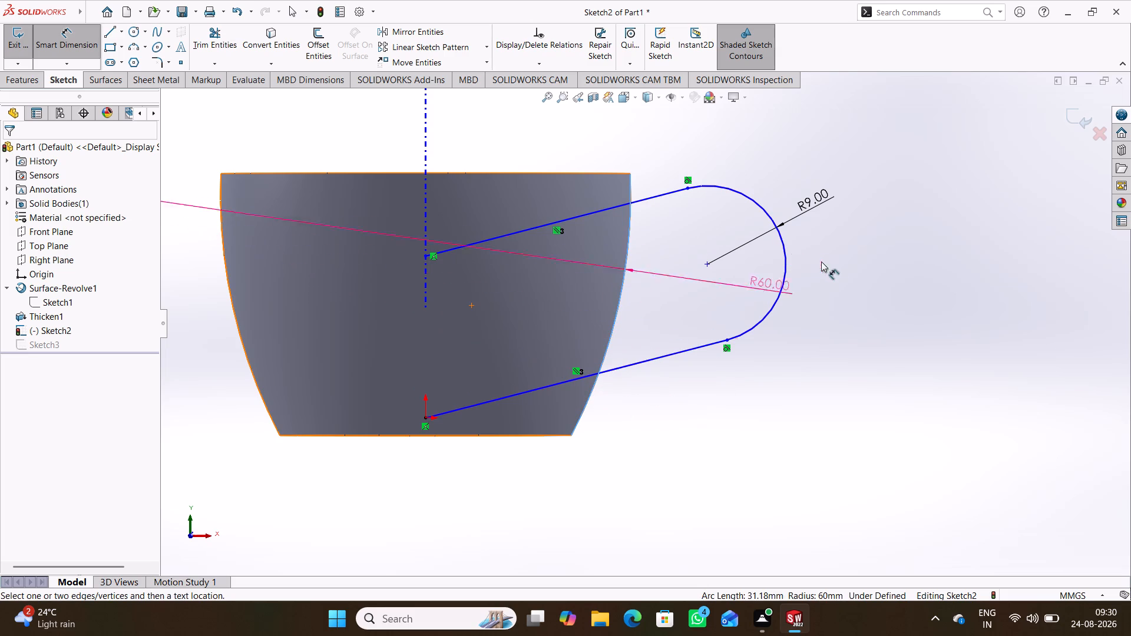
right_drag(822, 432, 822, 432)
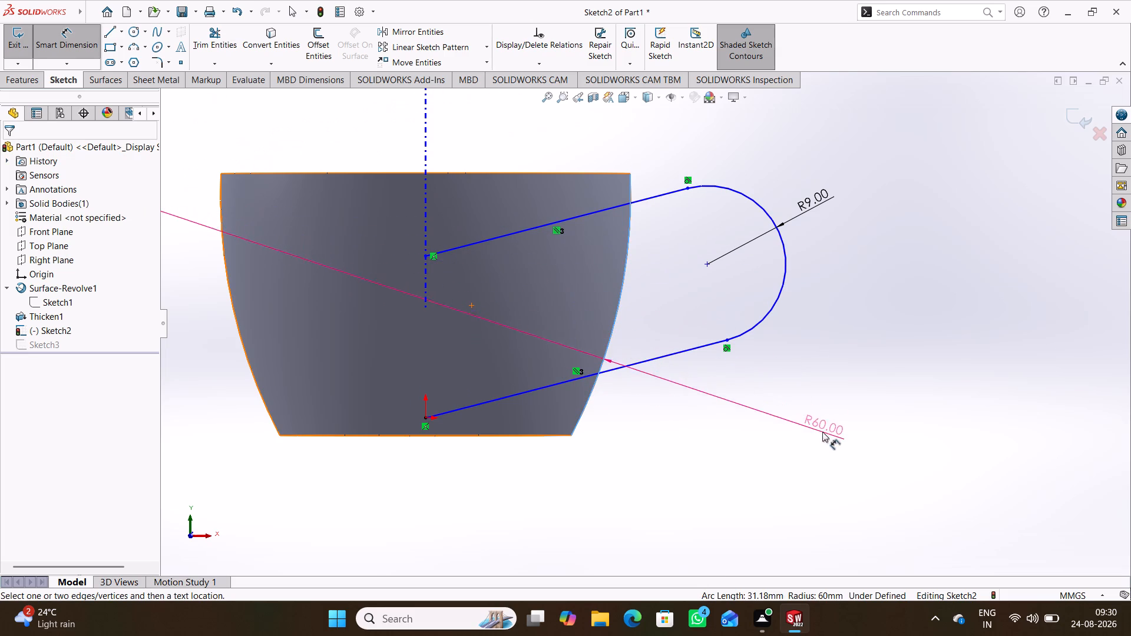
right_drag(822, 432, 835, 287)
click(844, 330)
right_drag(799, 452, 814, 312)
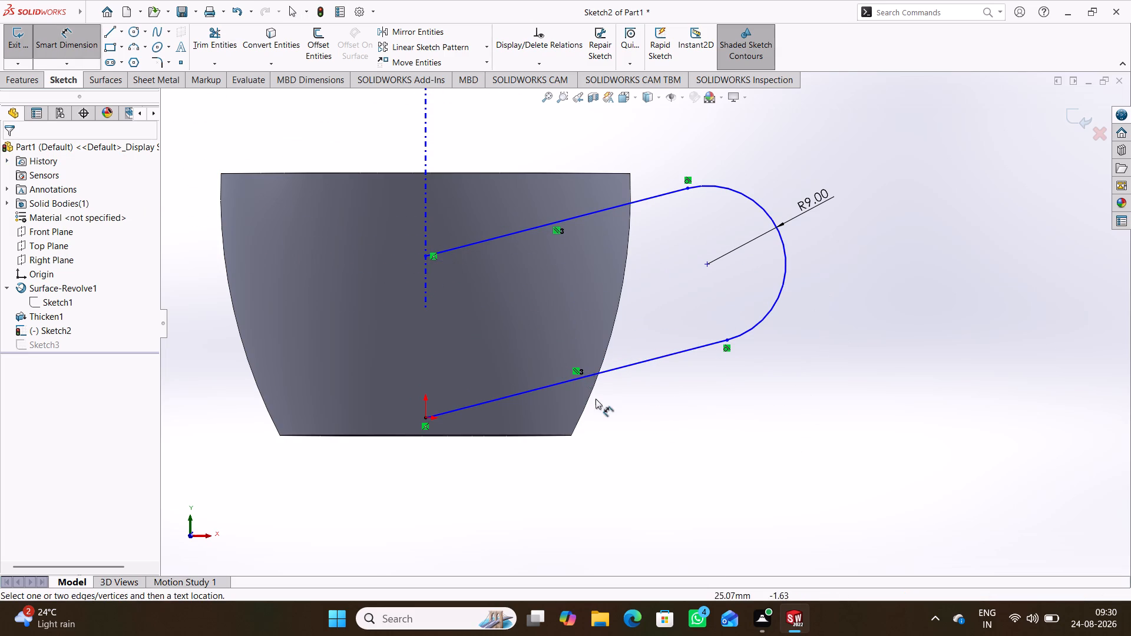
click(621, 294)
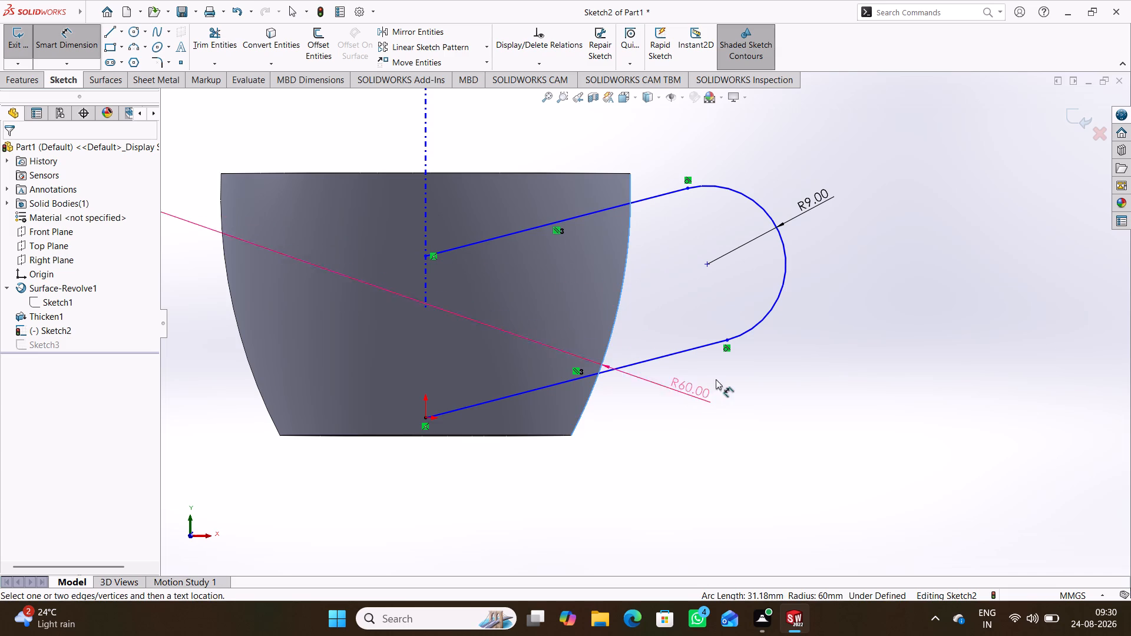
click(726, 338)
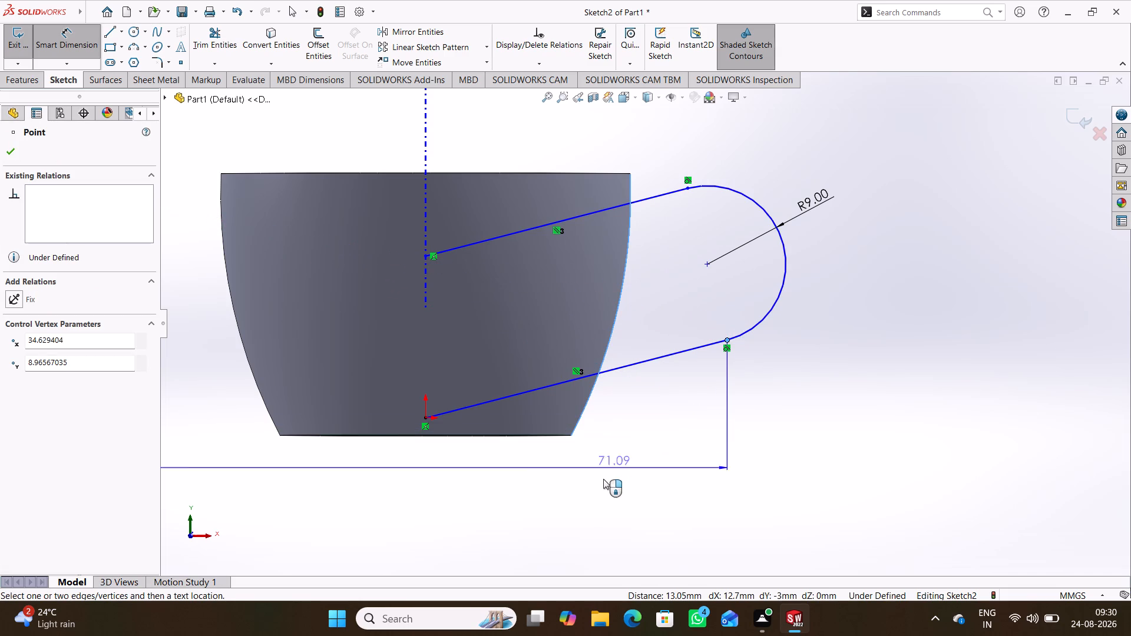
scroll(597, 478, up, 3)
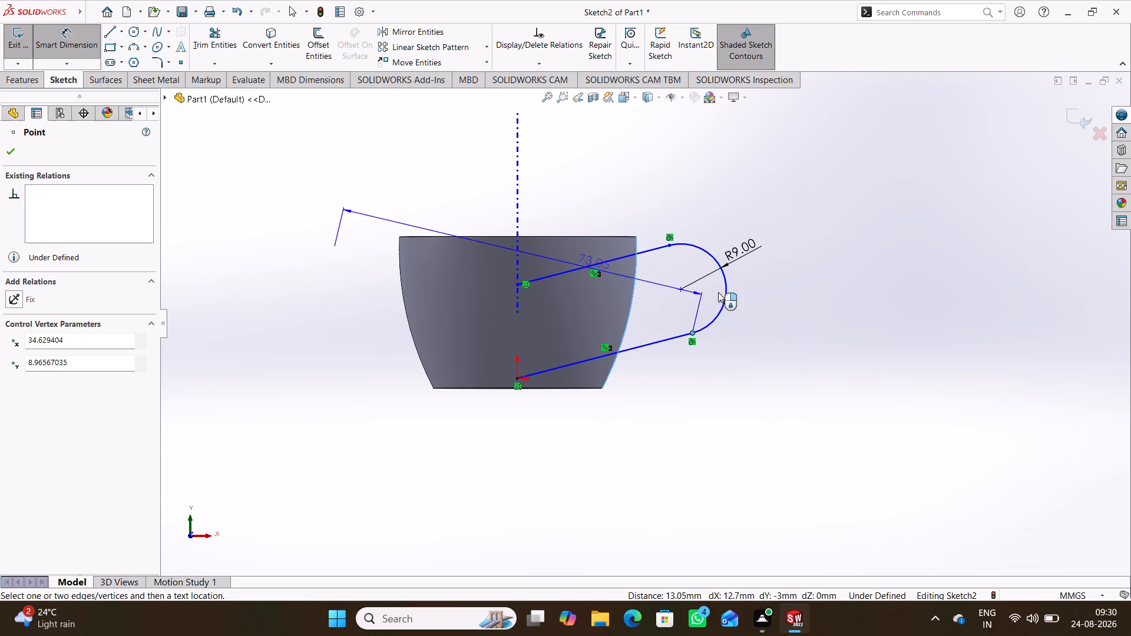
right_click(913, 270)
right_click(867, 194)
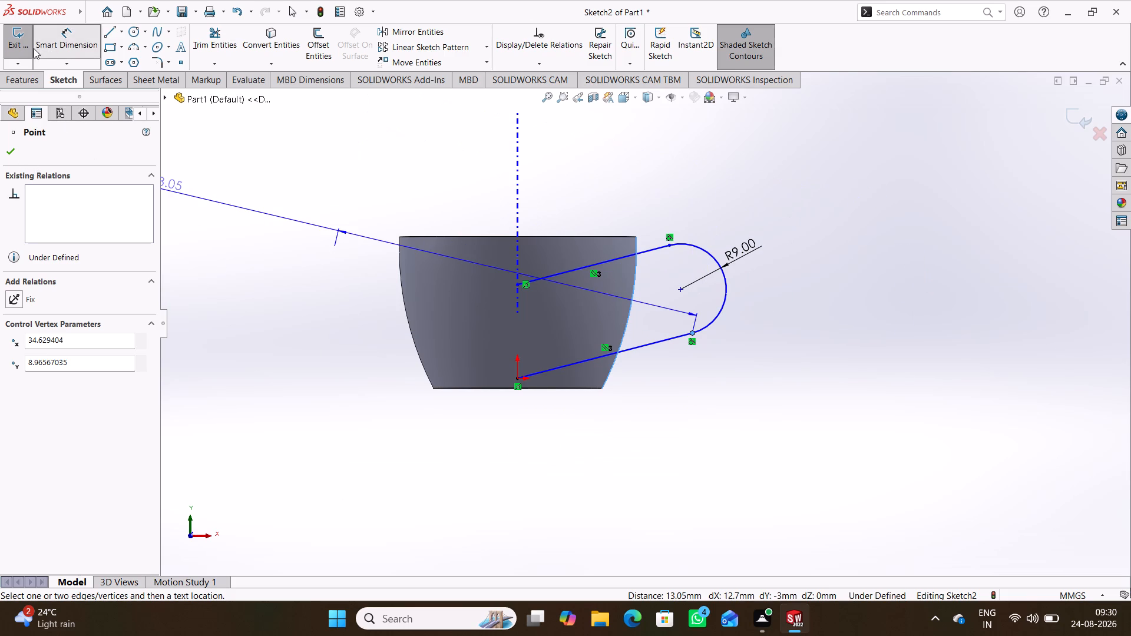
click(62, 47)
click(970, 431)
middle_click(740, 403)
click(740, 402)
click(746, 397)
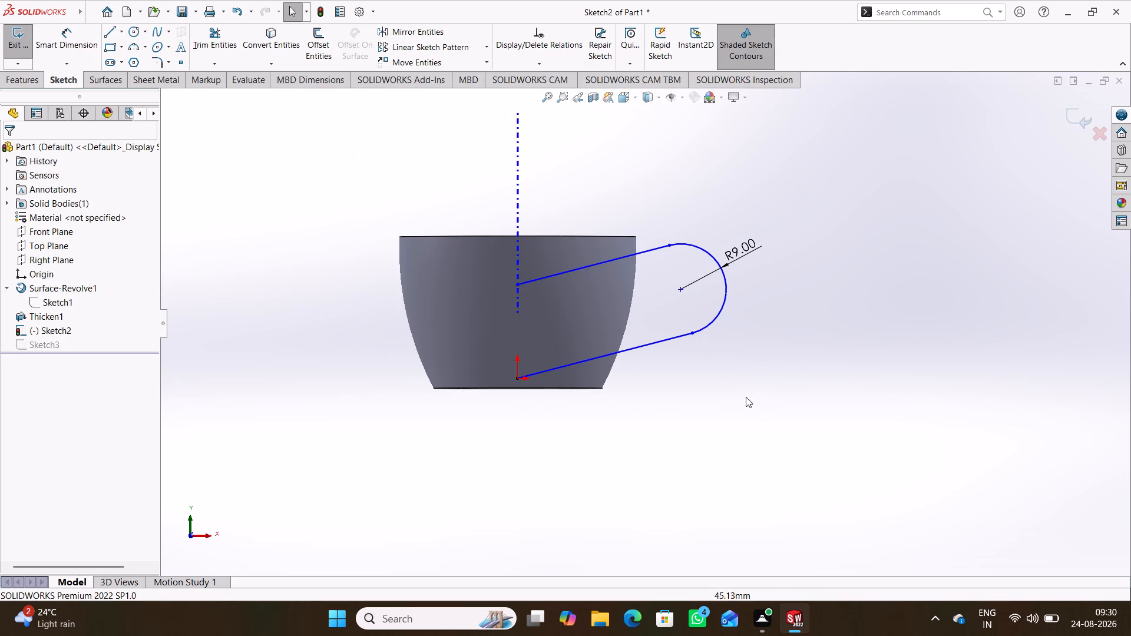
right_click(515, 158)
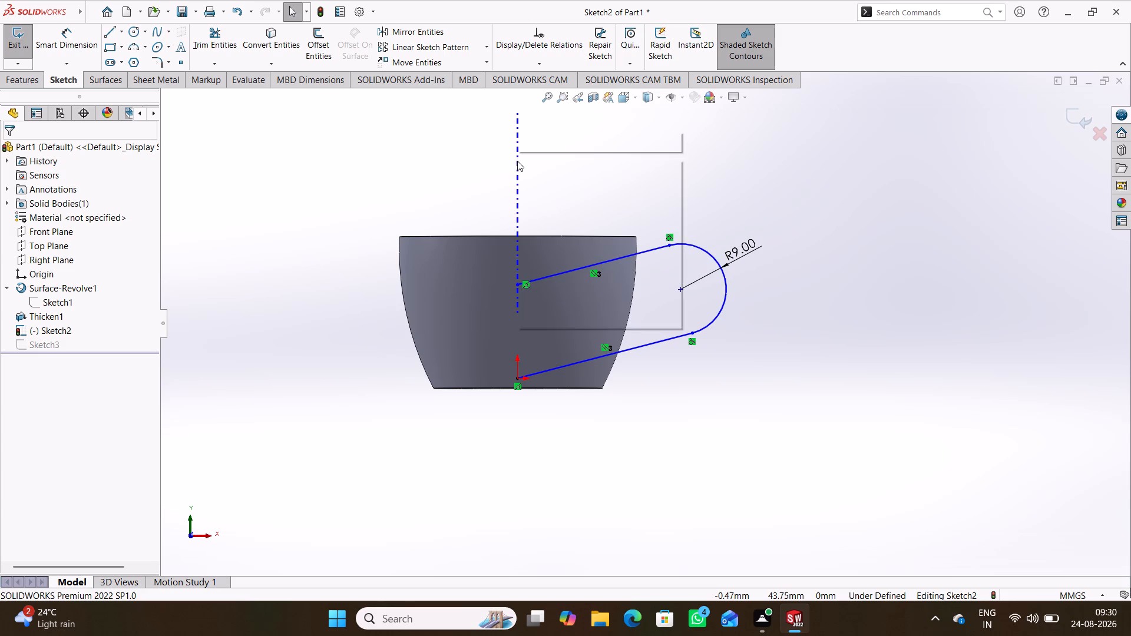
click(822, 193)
Dimension the length of the handle path's lower straight line, starting at the origin, as 32 mm.
right_drag(863, 462, 877, 301)
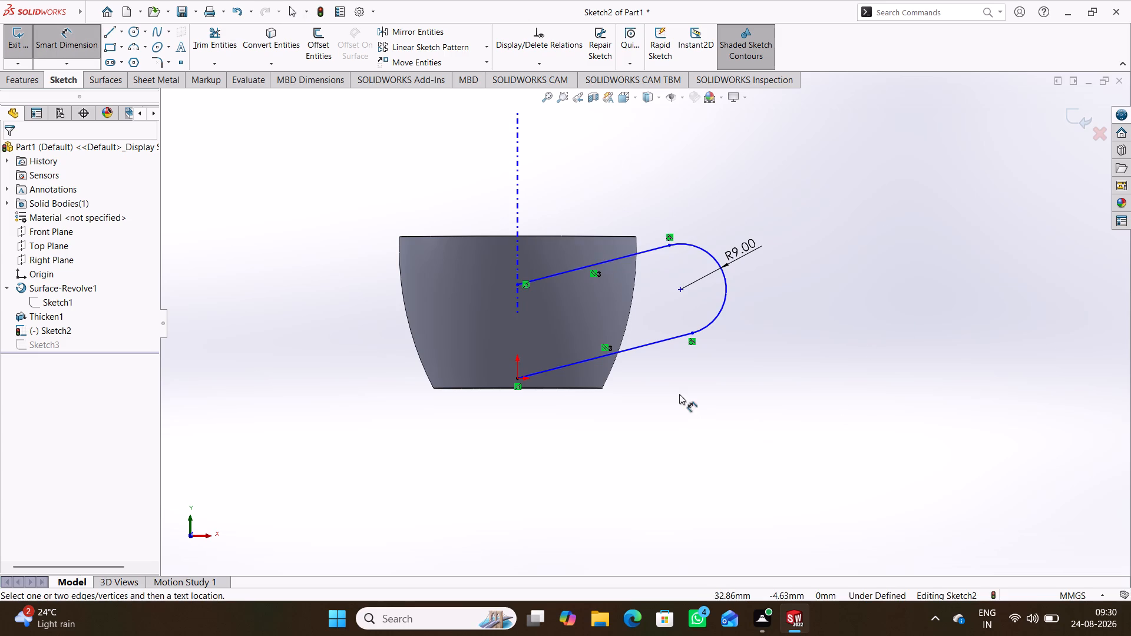
scroll(678, 392, down, 4)
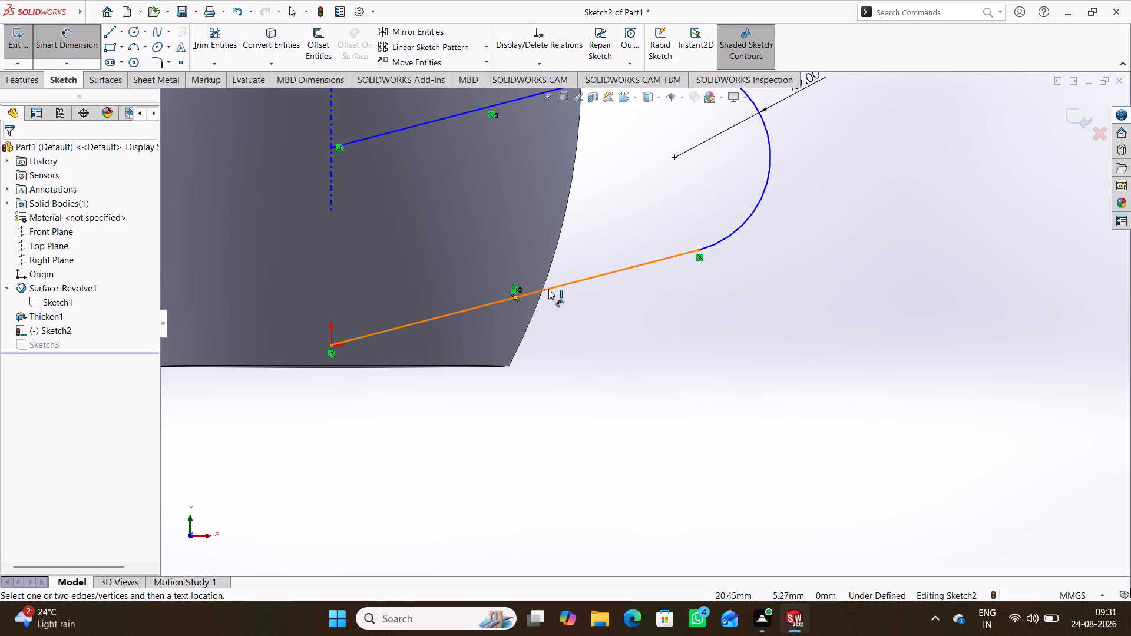
click(625, 268)
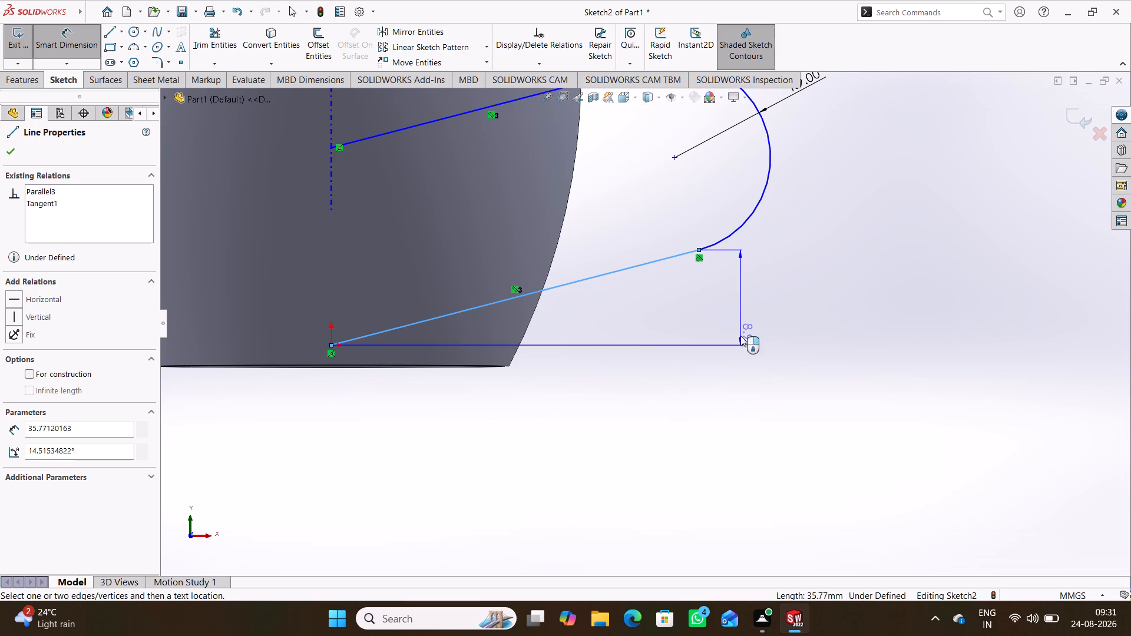
click(717, 407)
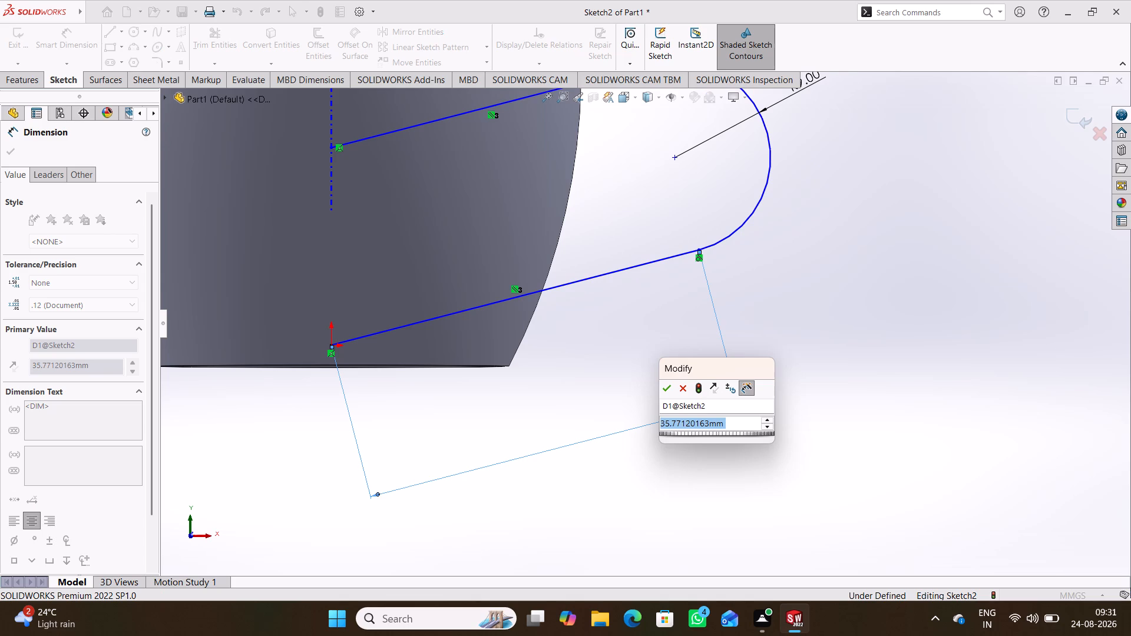
text(32)
key(Return)
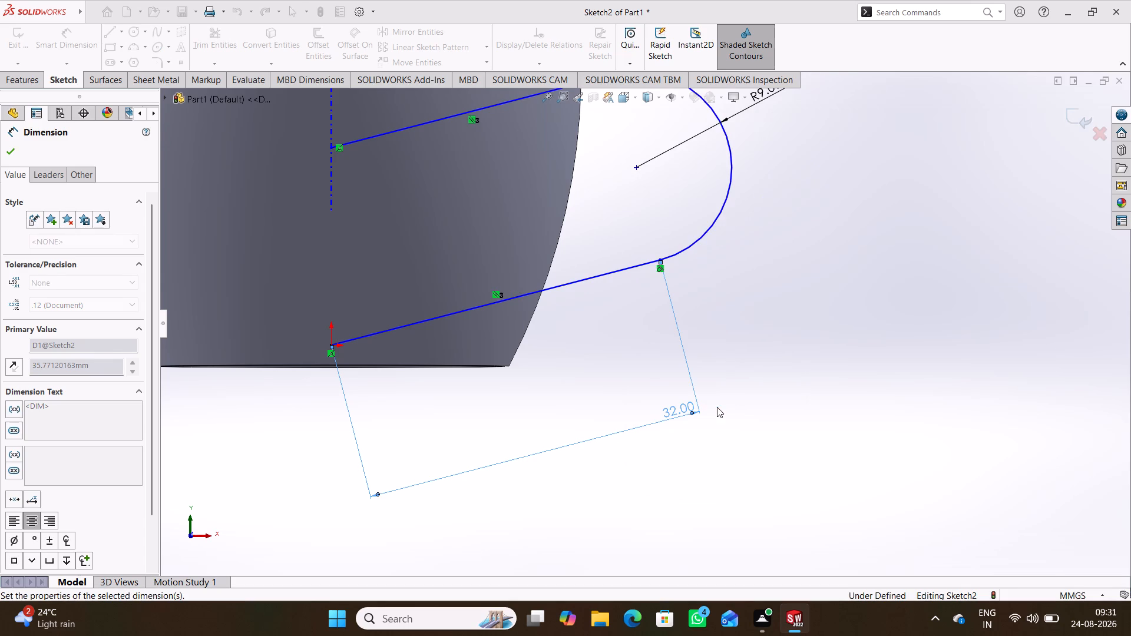
click(788, 328)
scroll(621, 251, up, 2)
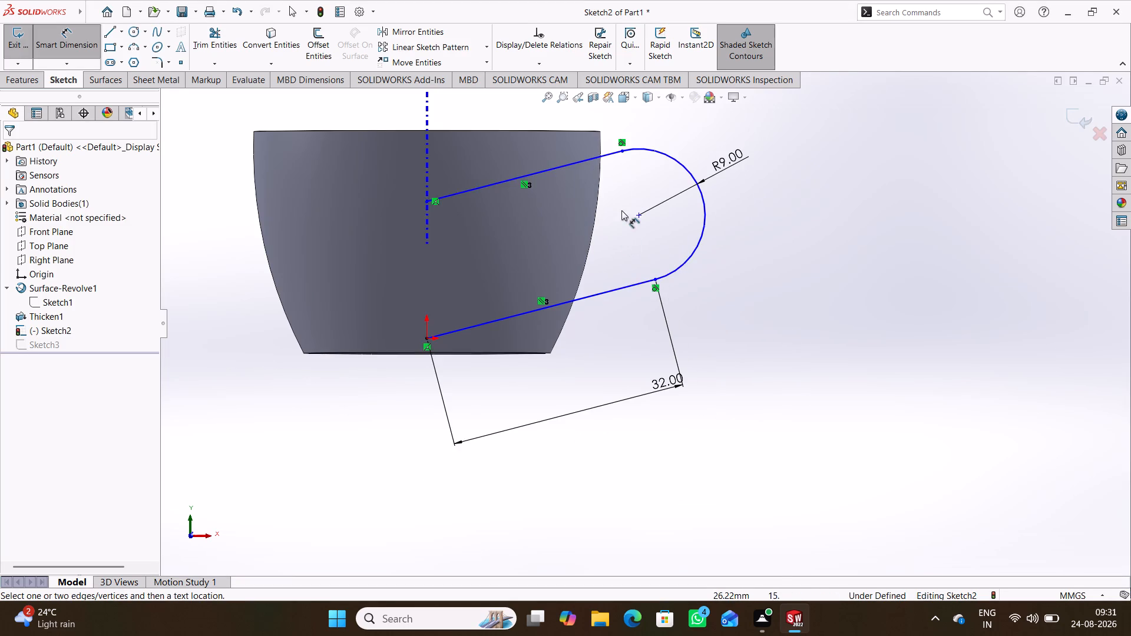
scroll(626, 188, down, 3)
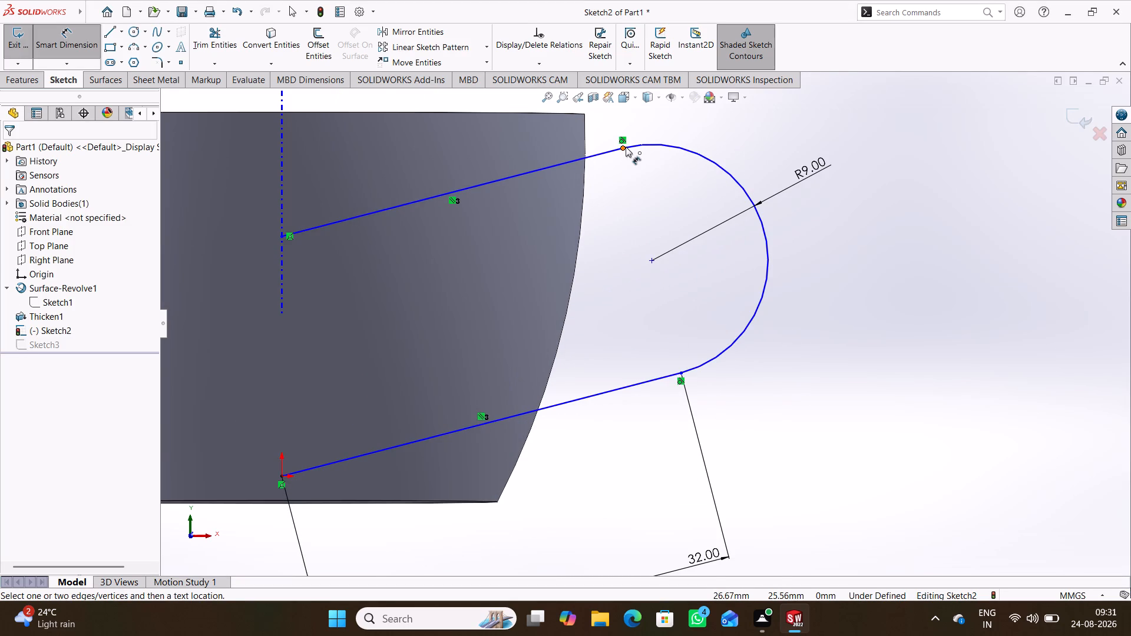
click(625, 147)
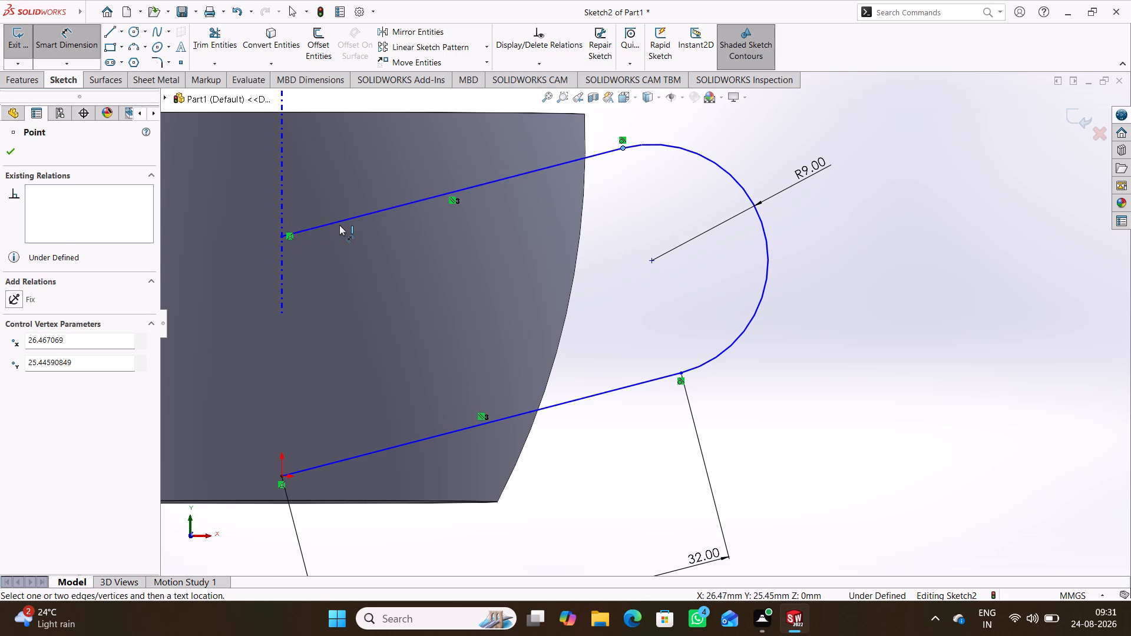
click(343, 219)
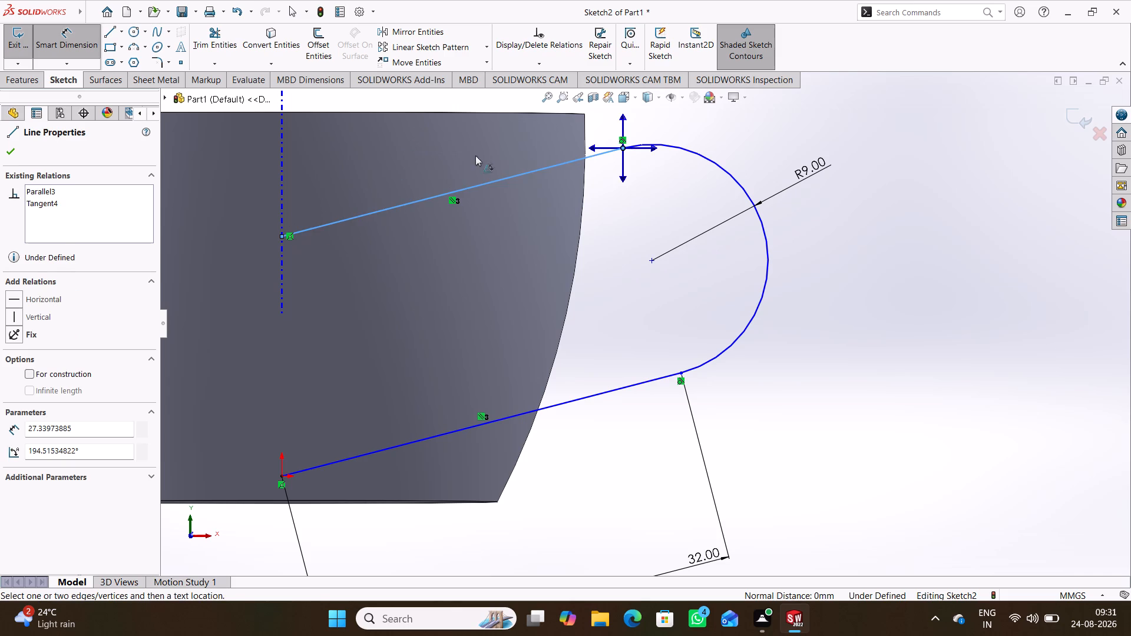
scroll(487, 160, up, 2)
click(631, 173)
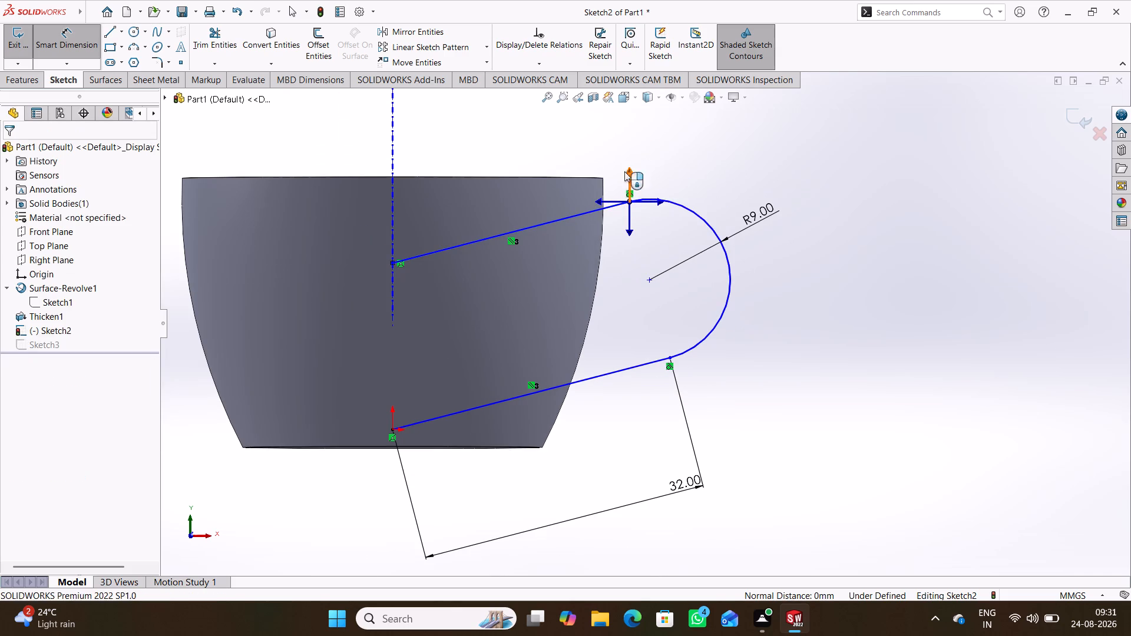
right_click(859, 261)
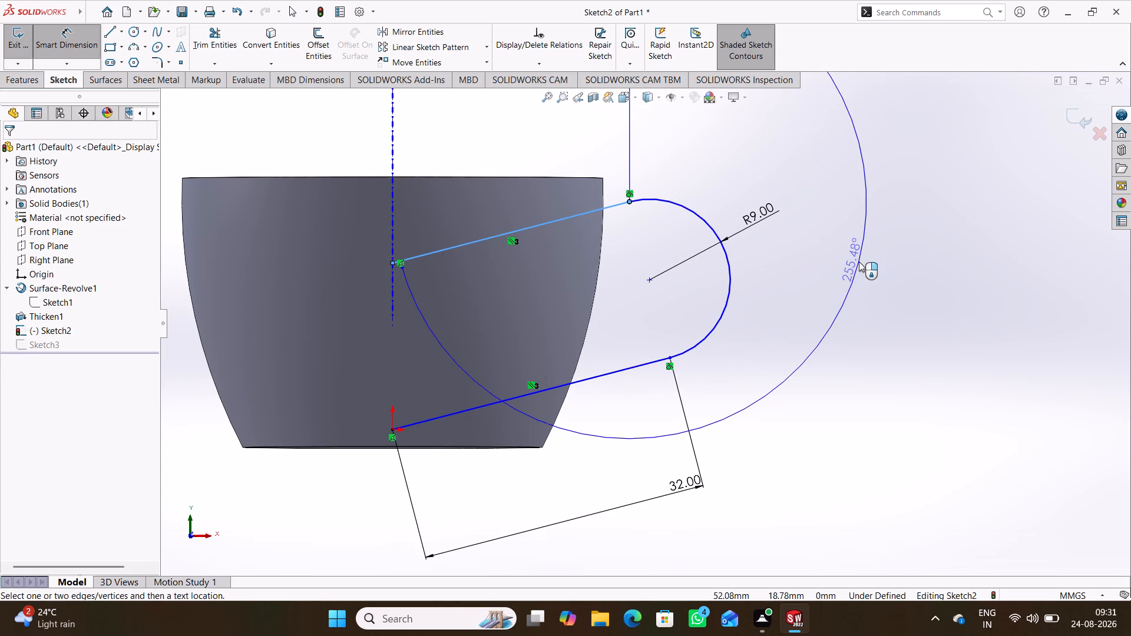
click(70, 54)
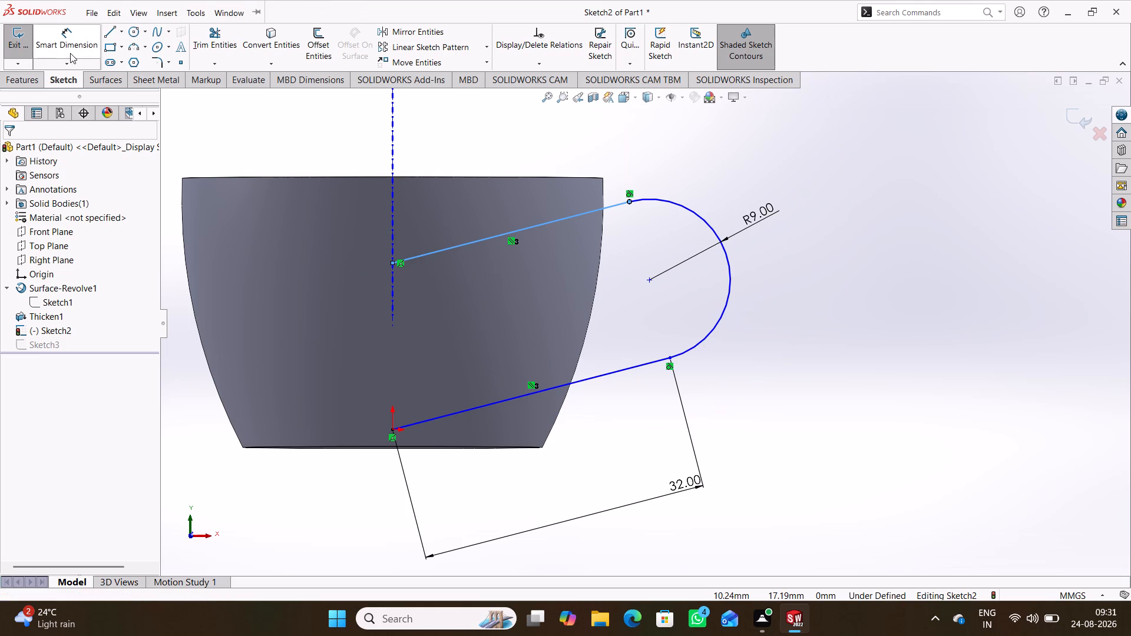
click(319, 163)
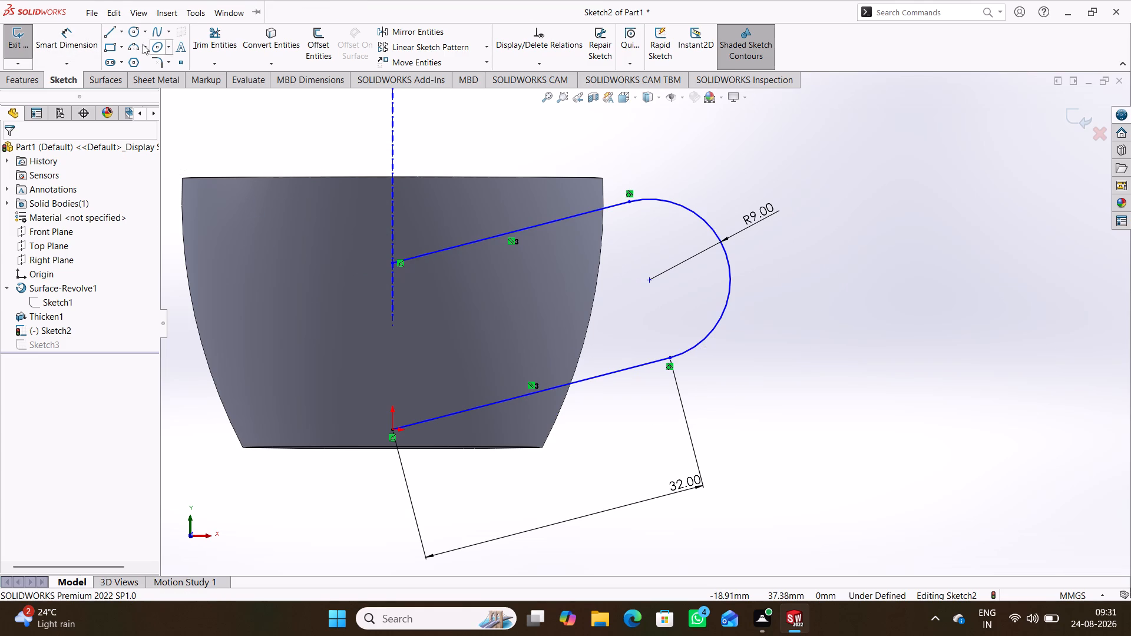
Dimension the horizontal extent of the handle path's upper line, from the centre axis to the arc, as 47/2 mm.
click(91, 38)
click(536, 227)
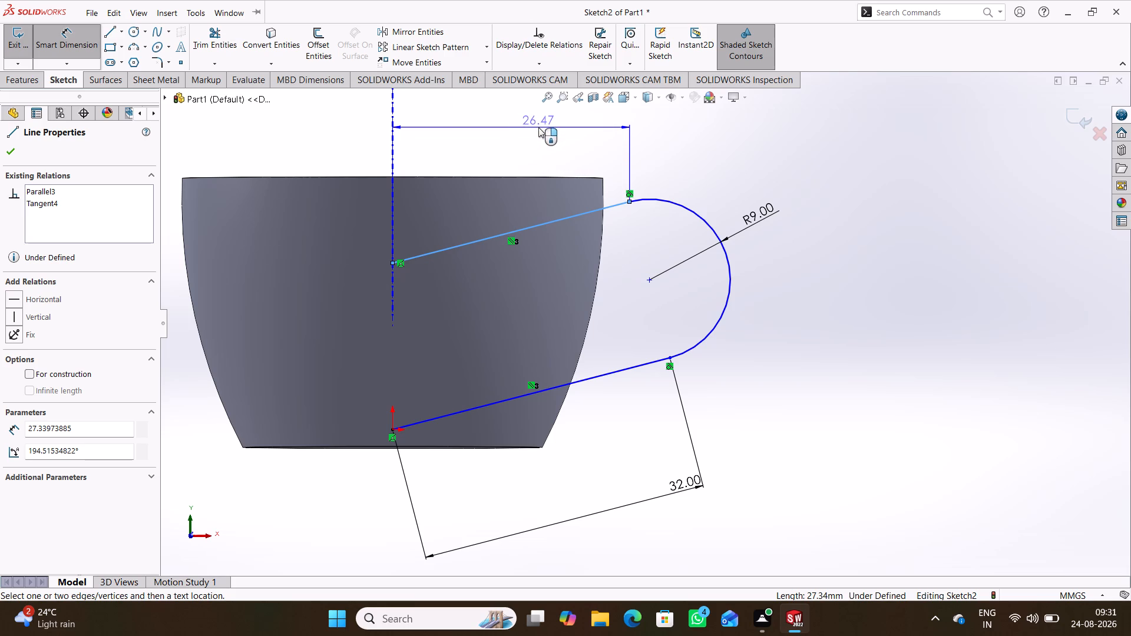
click(538, 127)
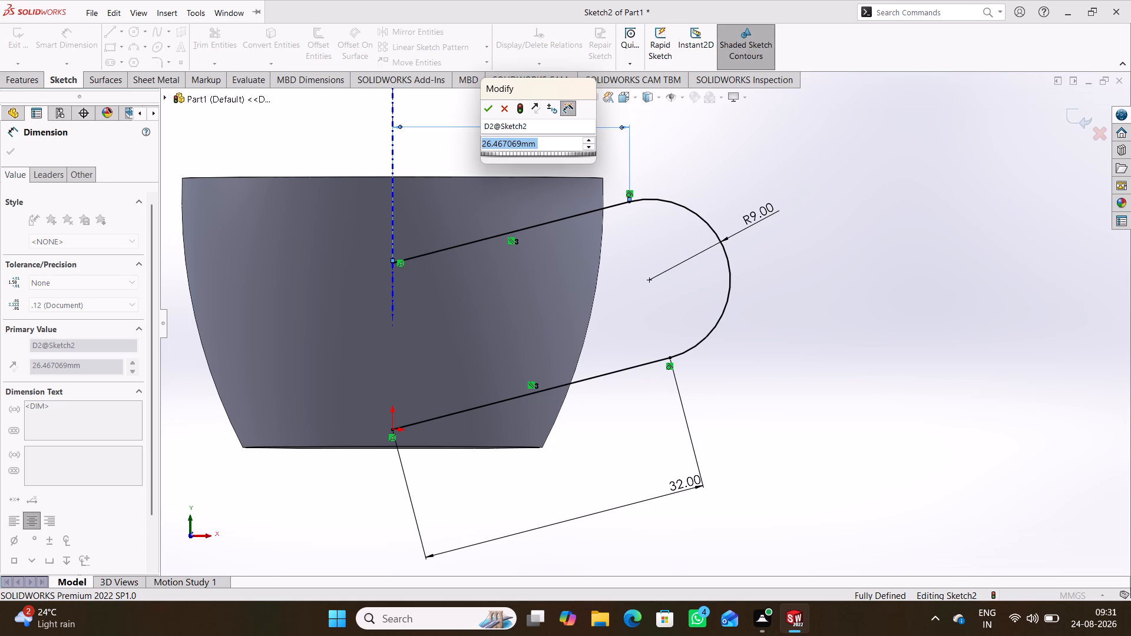
text(47/2)
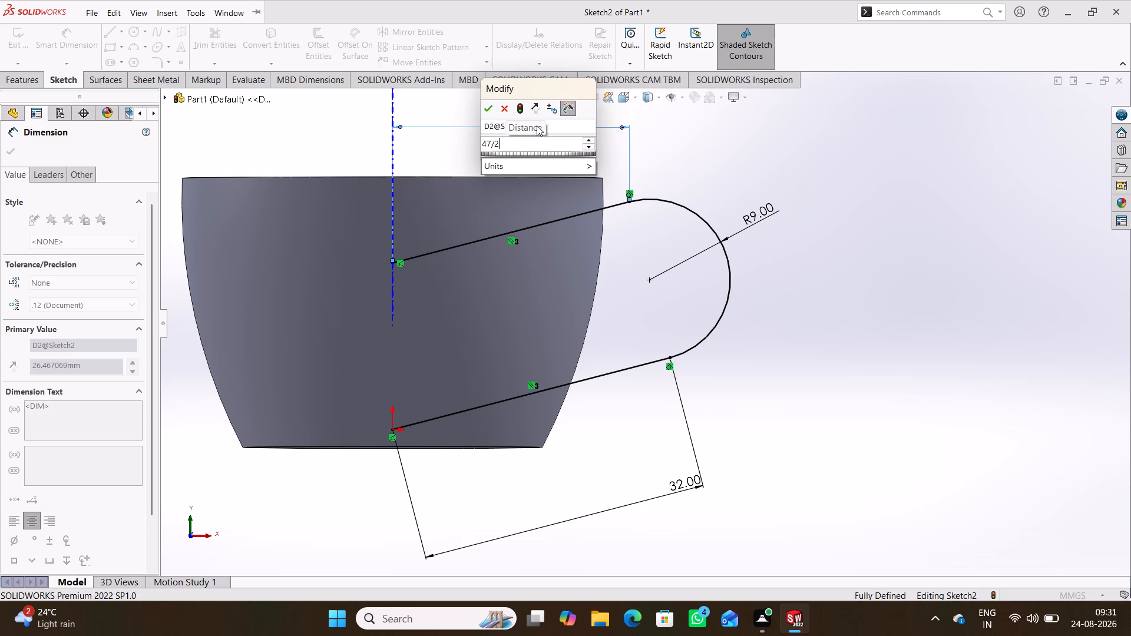
key(Return)
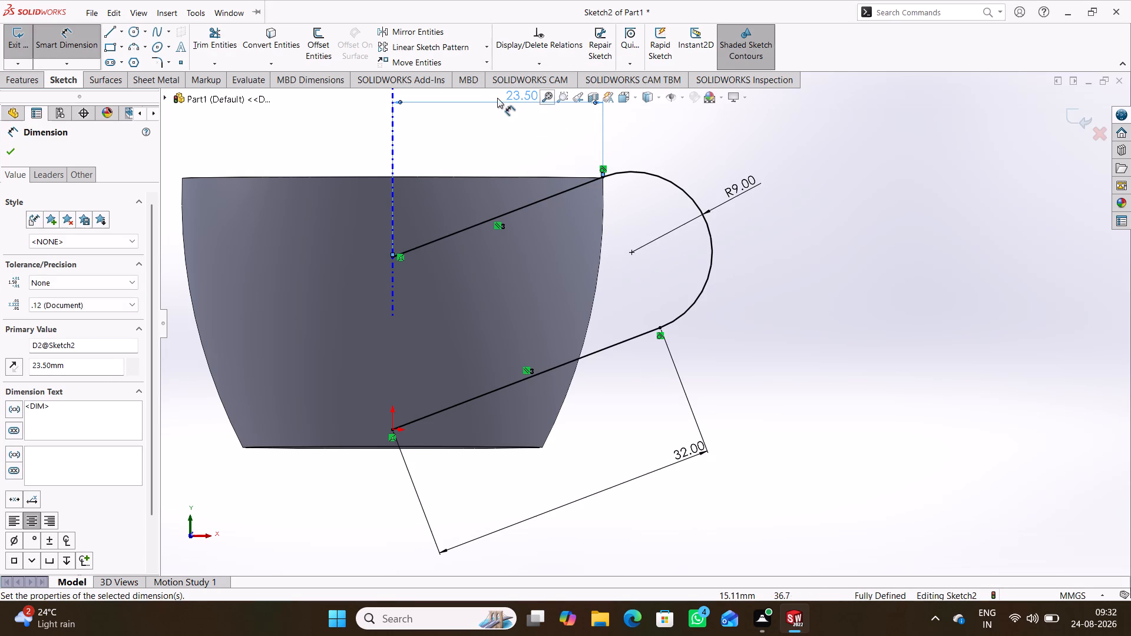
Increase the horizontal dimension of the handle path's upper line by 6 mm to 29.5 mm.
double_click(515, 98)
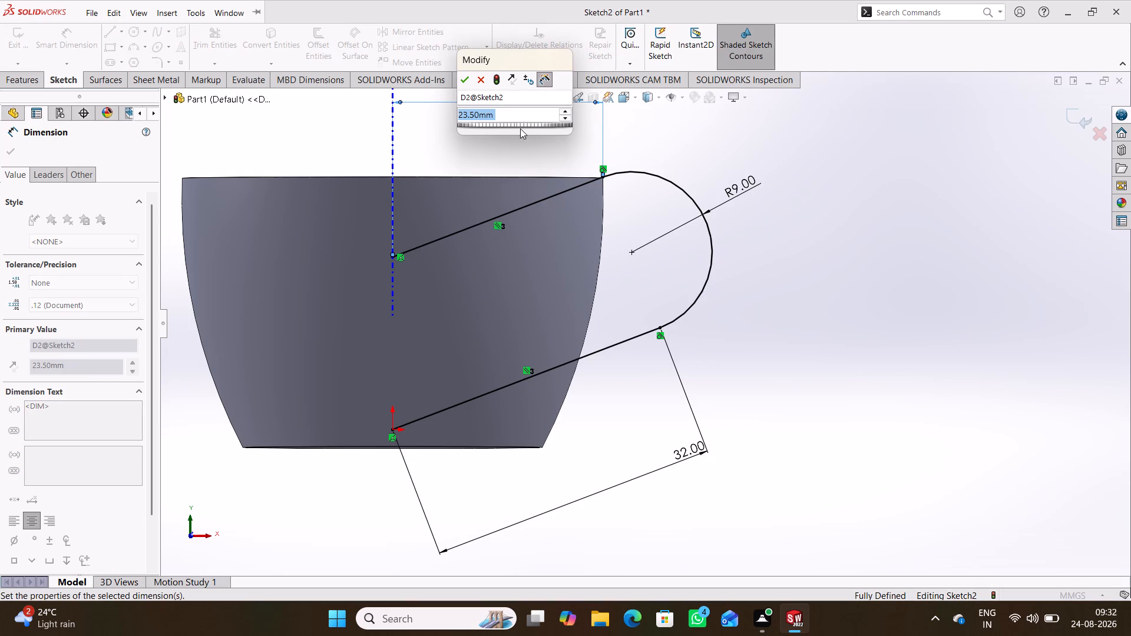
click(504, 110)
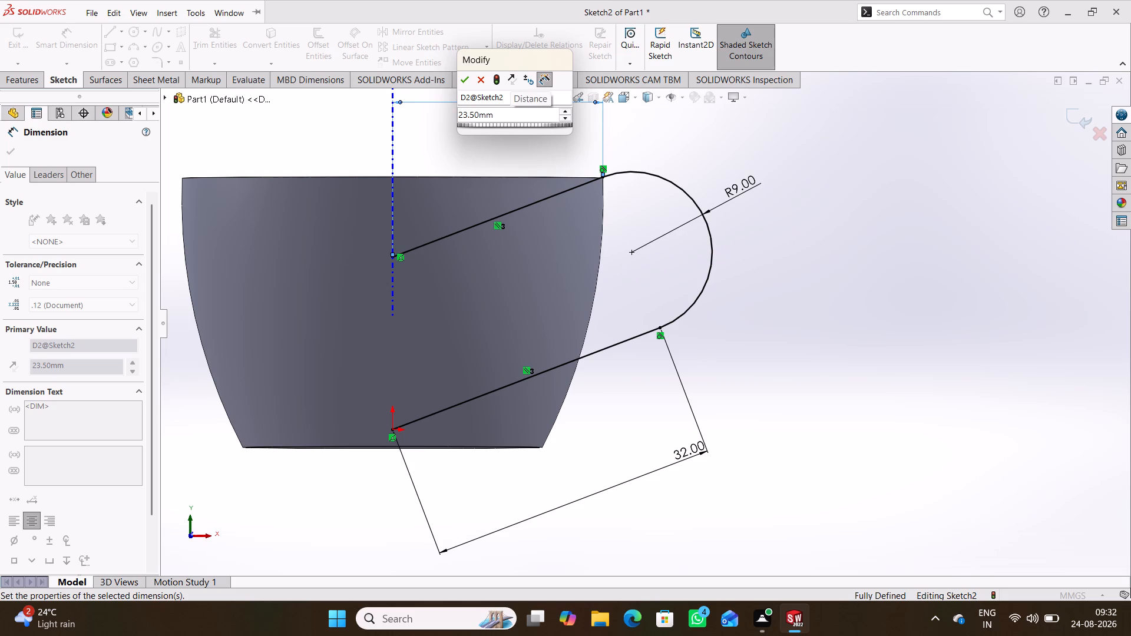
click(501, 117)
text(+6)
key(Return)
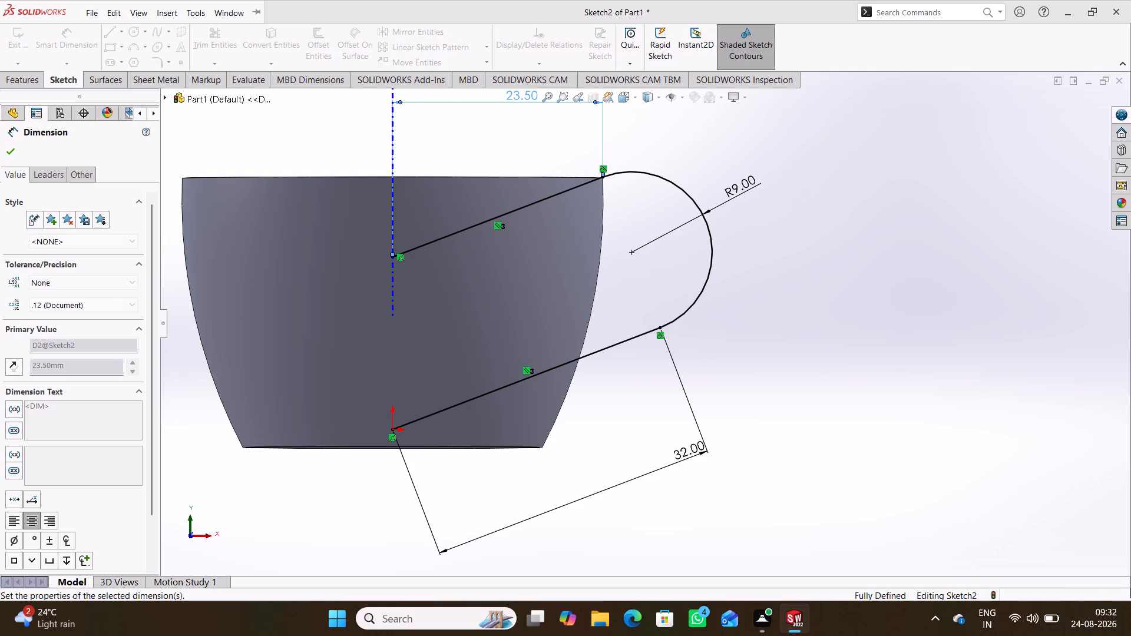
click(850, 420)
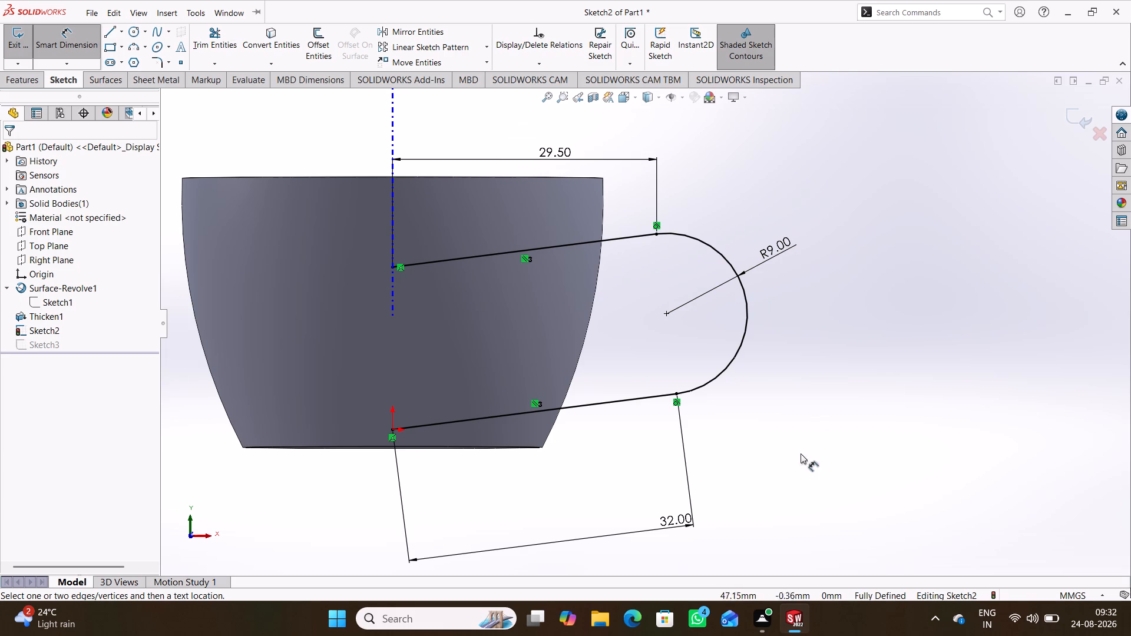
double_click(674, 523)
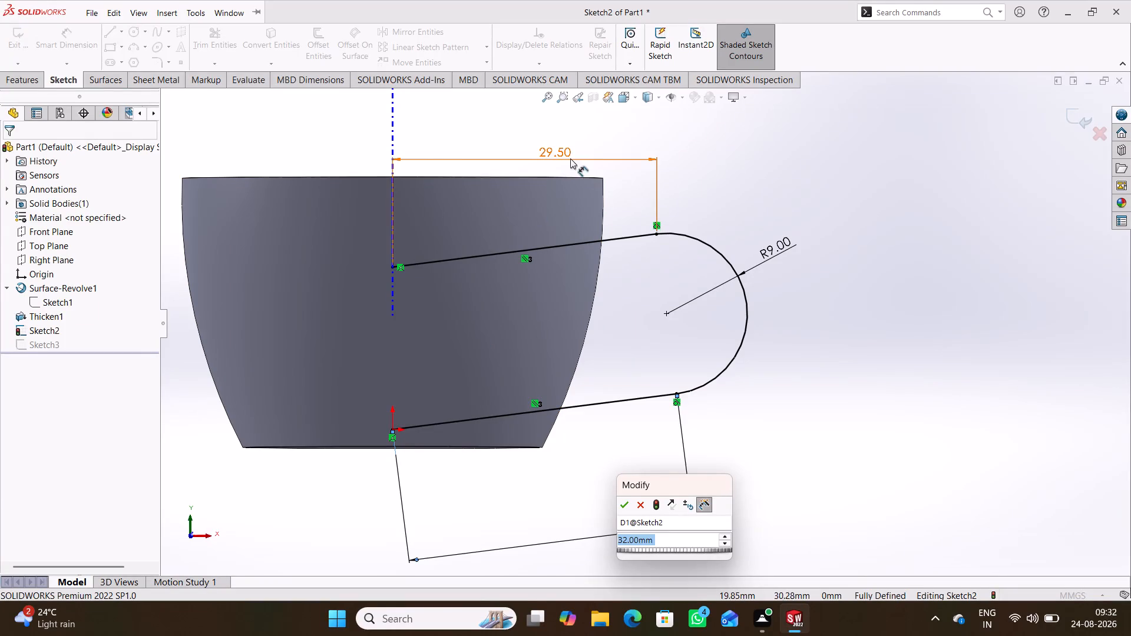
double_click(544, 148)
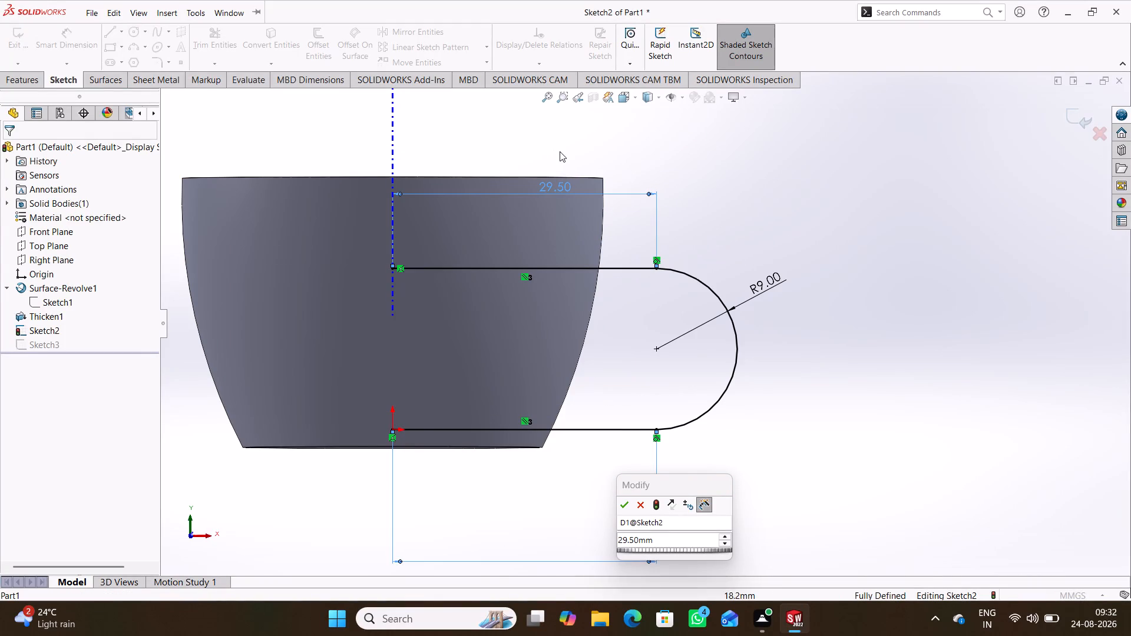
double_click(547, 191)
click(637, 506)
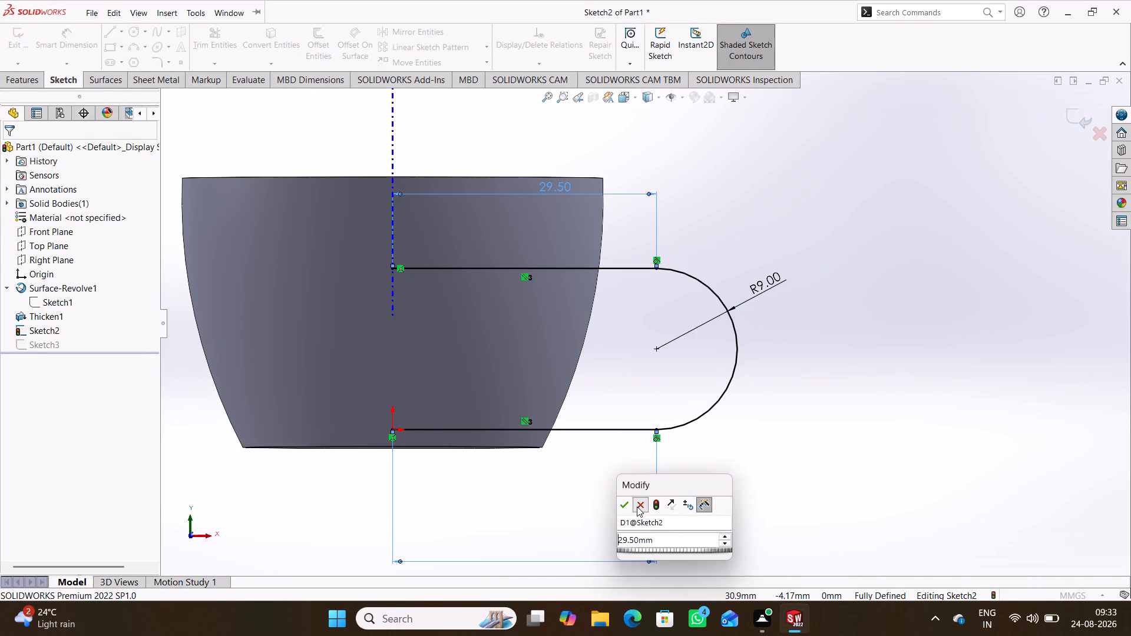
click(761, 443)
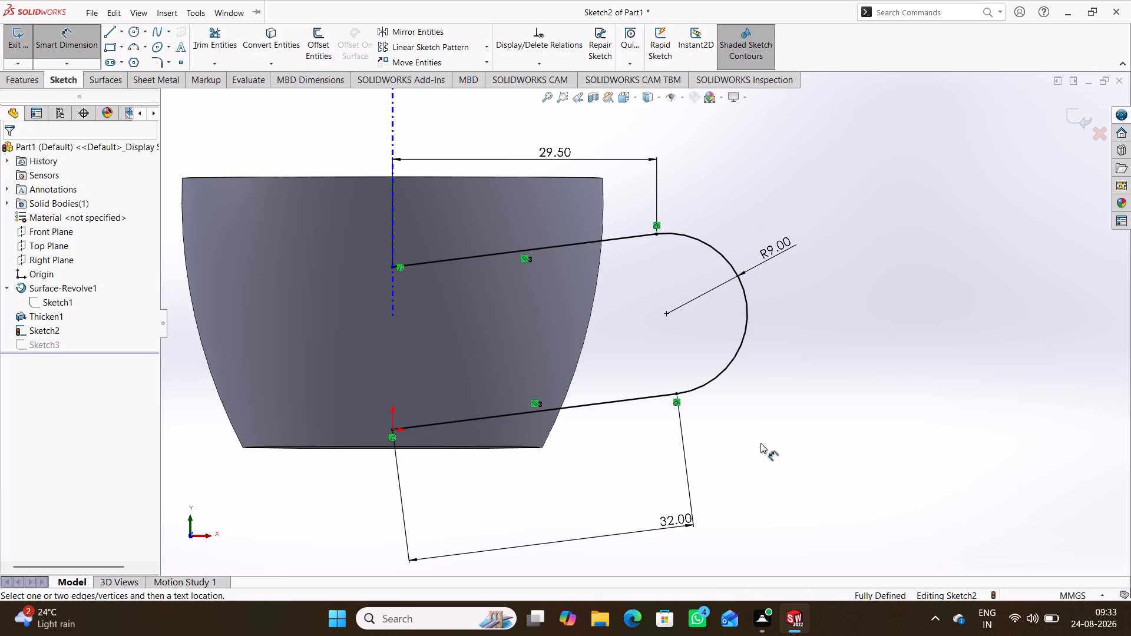
Reduce the horizontal dimension of the handle path's upper line by 3 mm to 26.5 mm and exit the sketch.
double_click(541, 145)
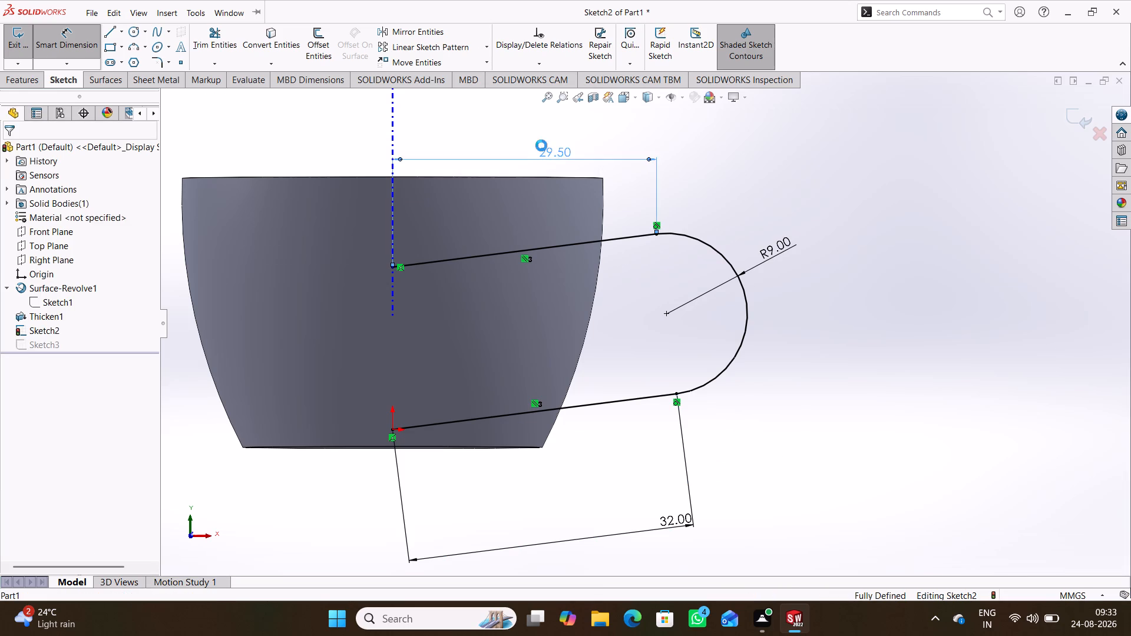
click(535, 165)
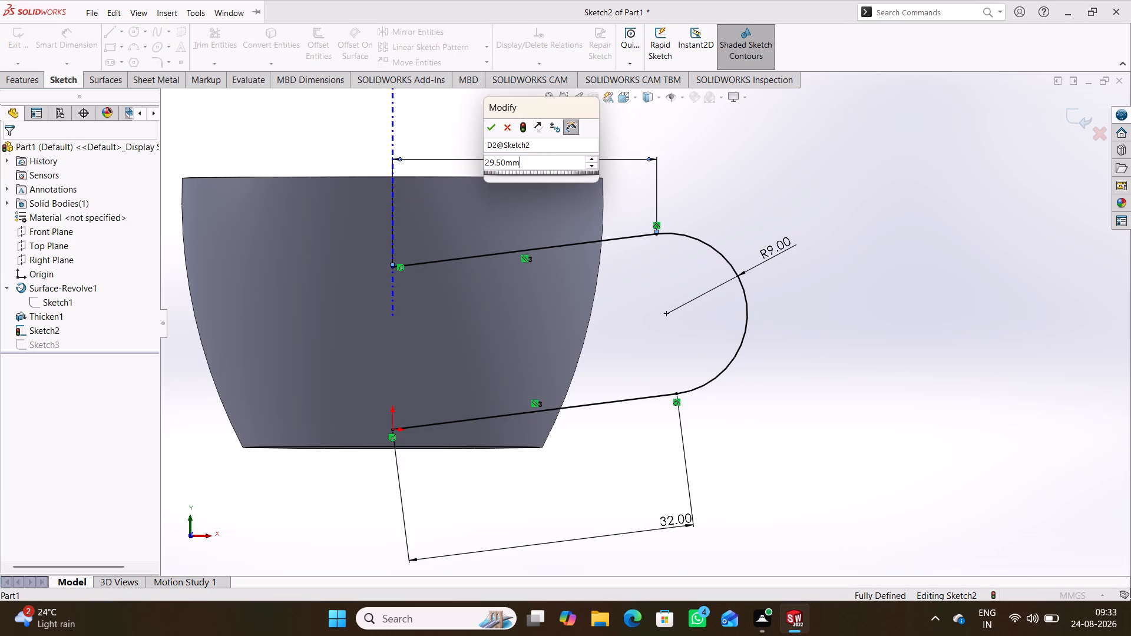
text(-3)
key(Return)
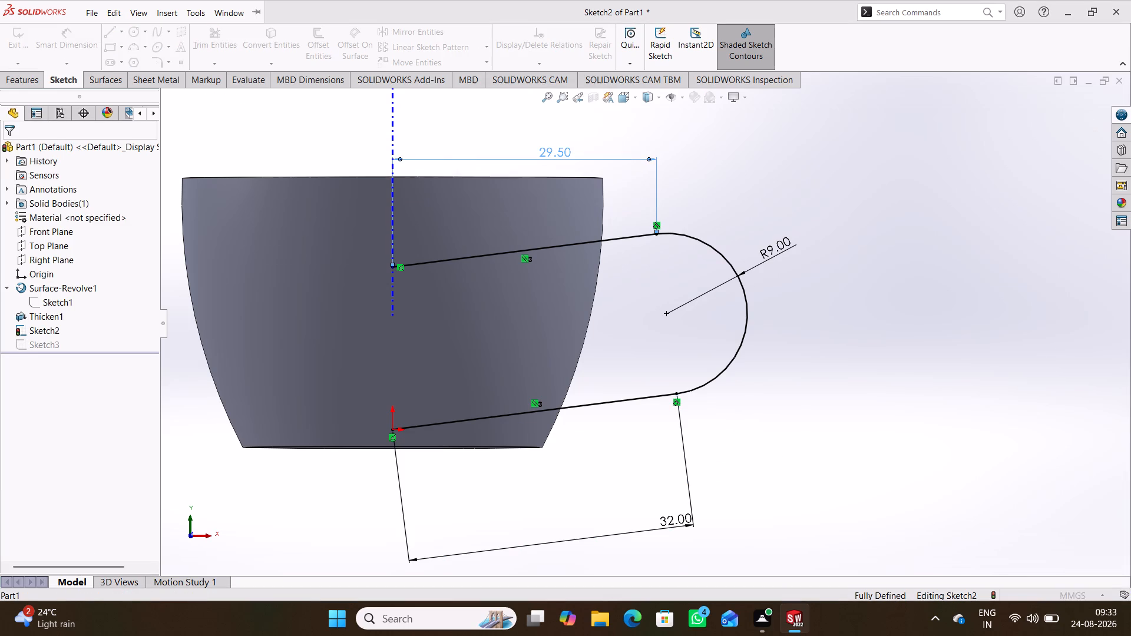
click(905, 466)
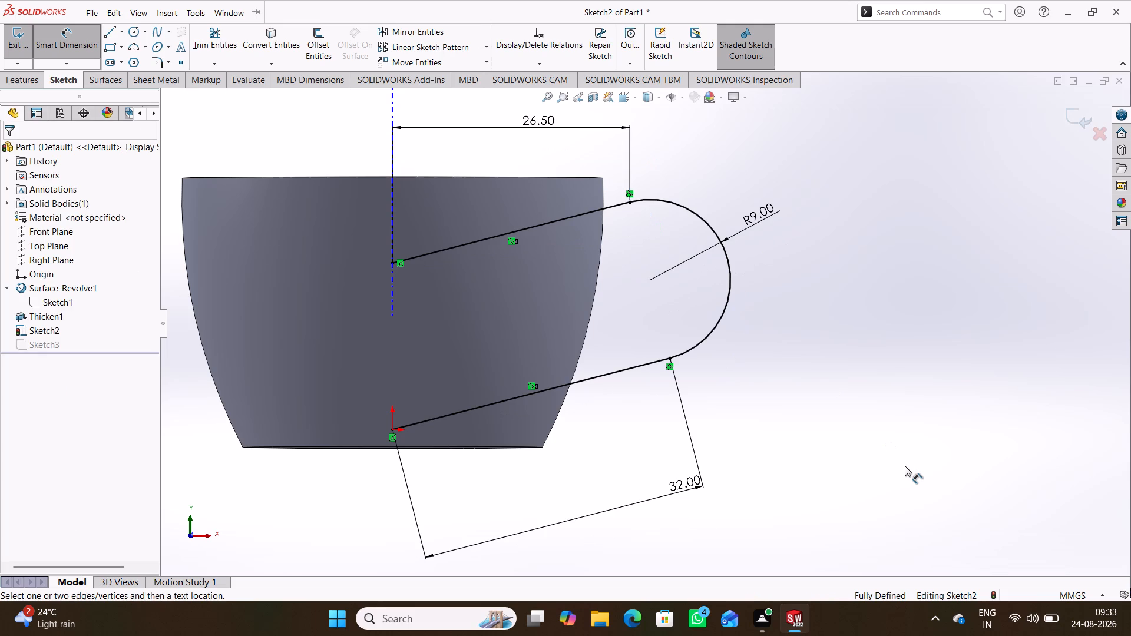
scroll(879, 333, up, 2)
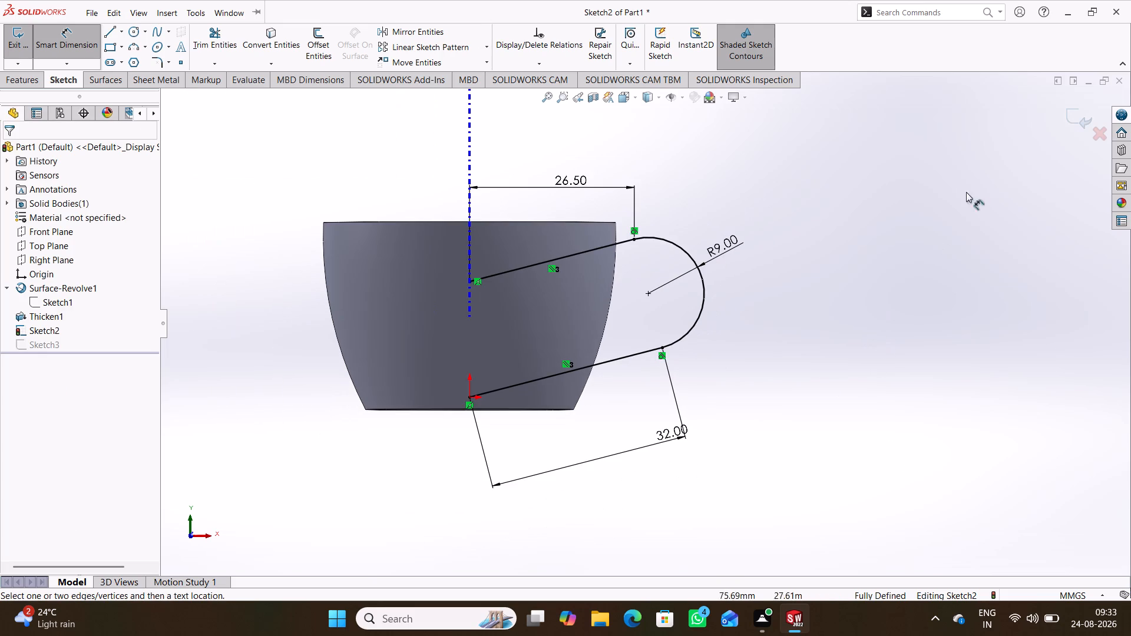
click(1069, 114)
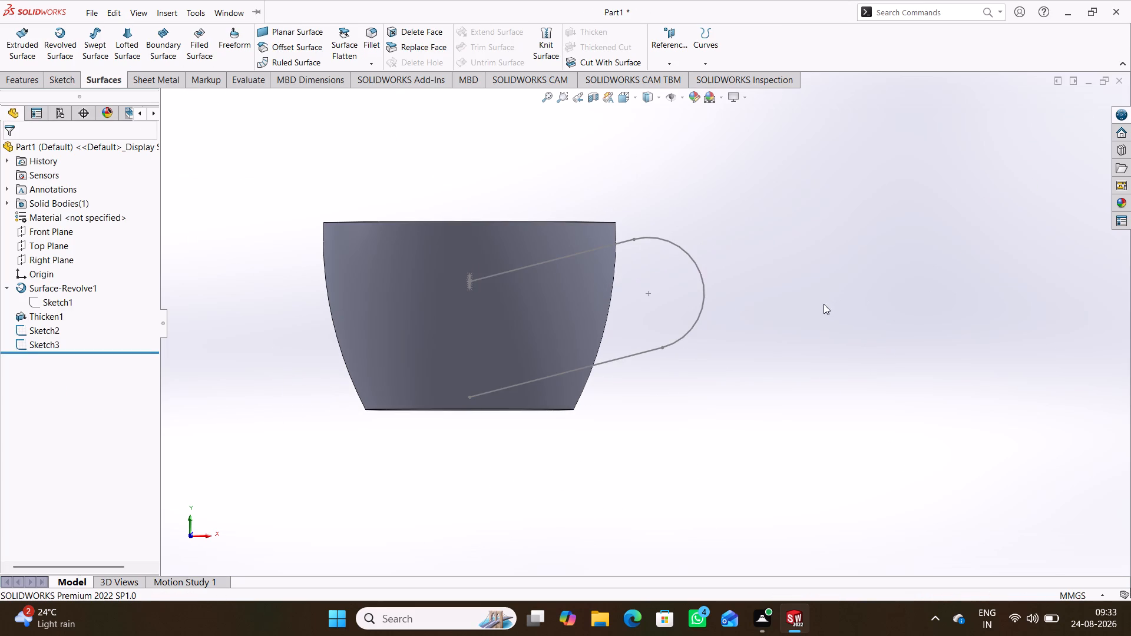
Create a swept surface for the handle using the ellipse in Sketch3 as profile and the handle path in Sketch2 as path.
middle_drag(824, 304, 751, 353)
click(755, 353)
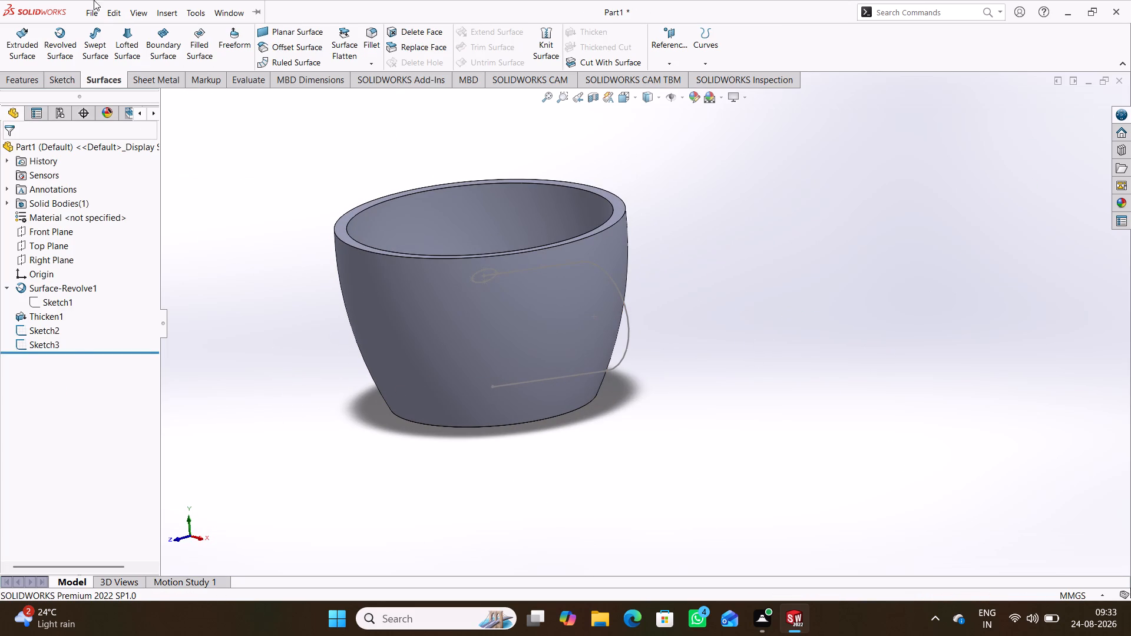
click(323, 159)
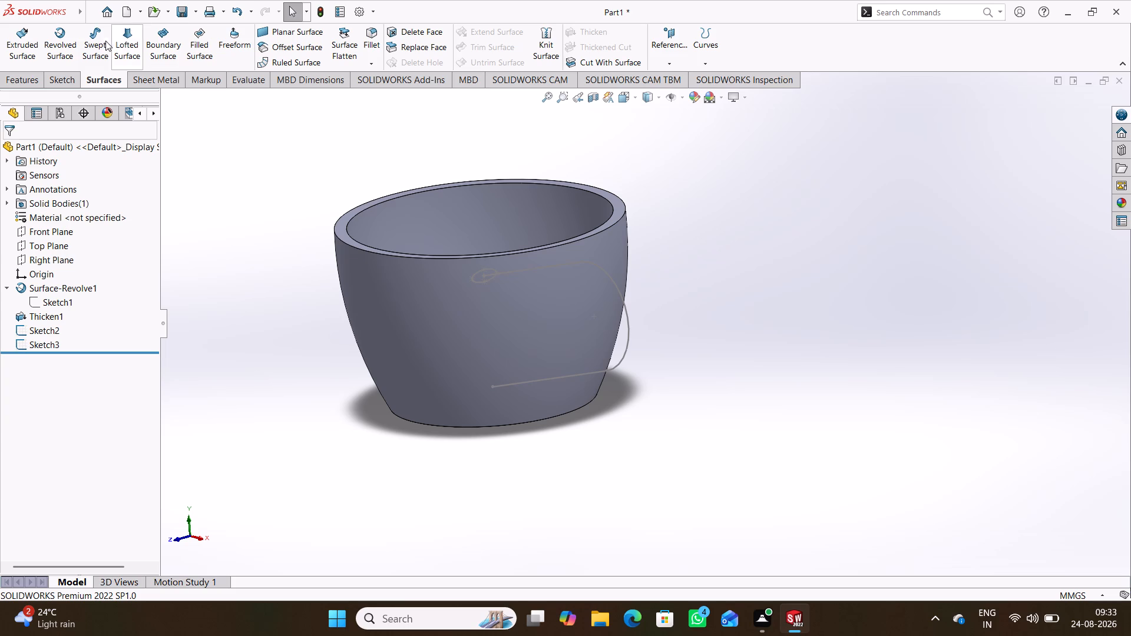
click(101, 41)
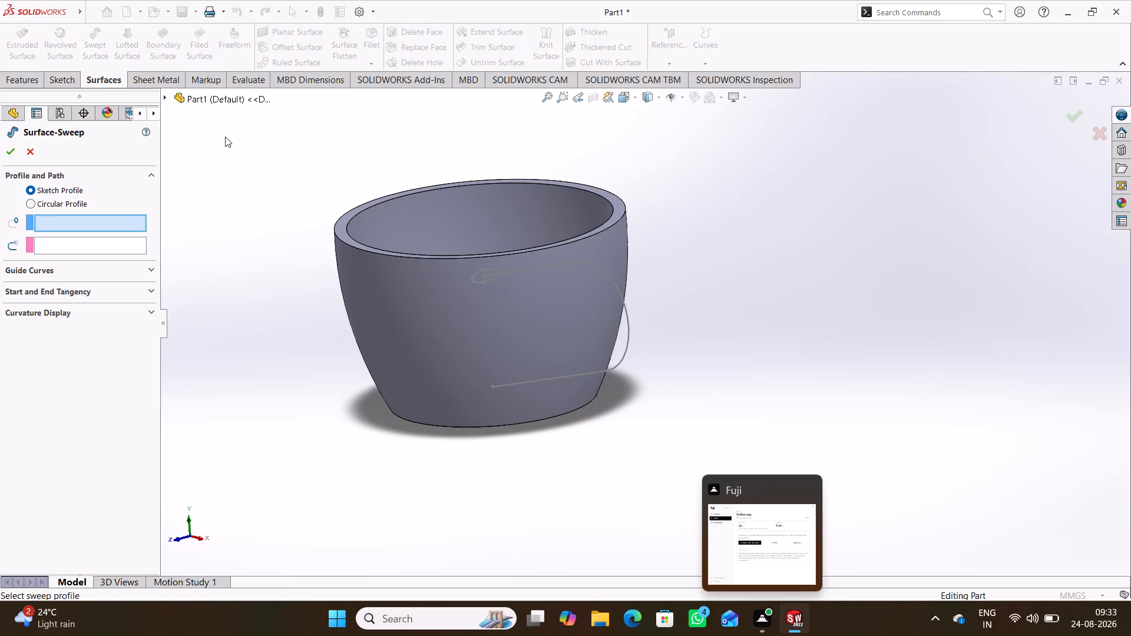
click(479, 281)
click(612, 276)
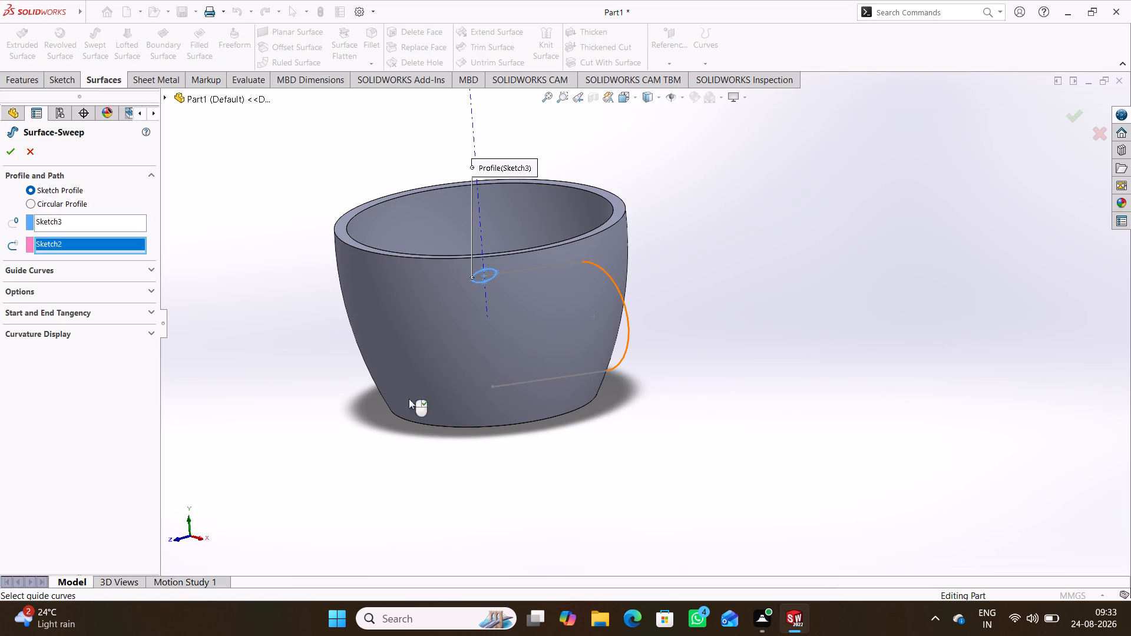
middle_drag(350, 402, 419, 476)
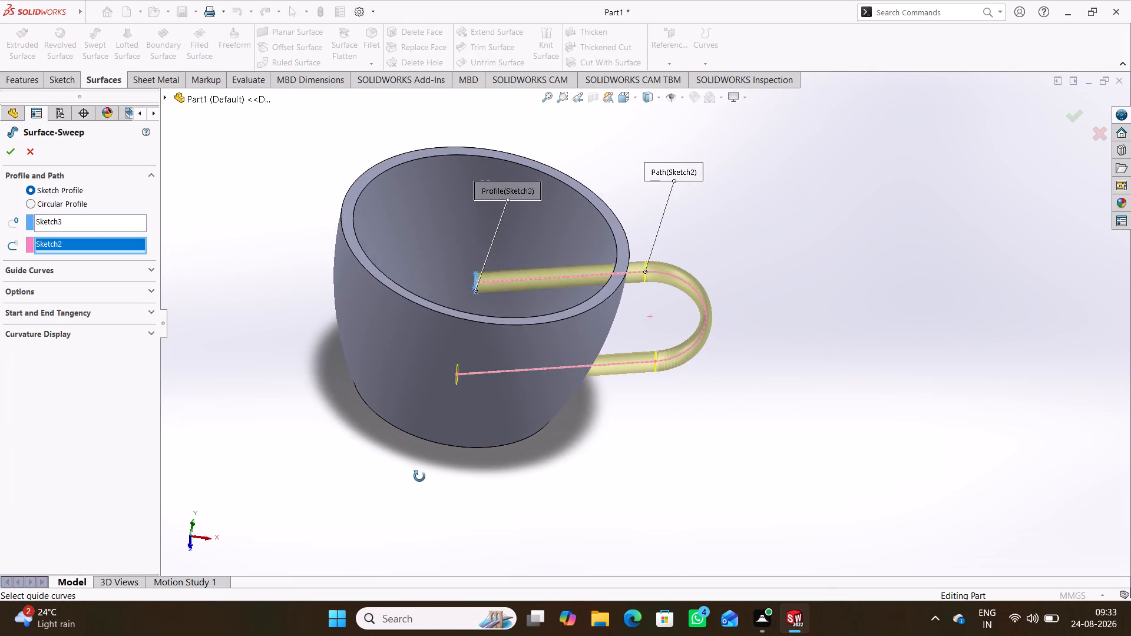
middle_drag(419, 476, 457, 537)
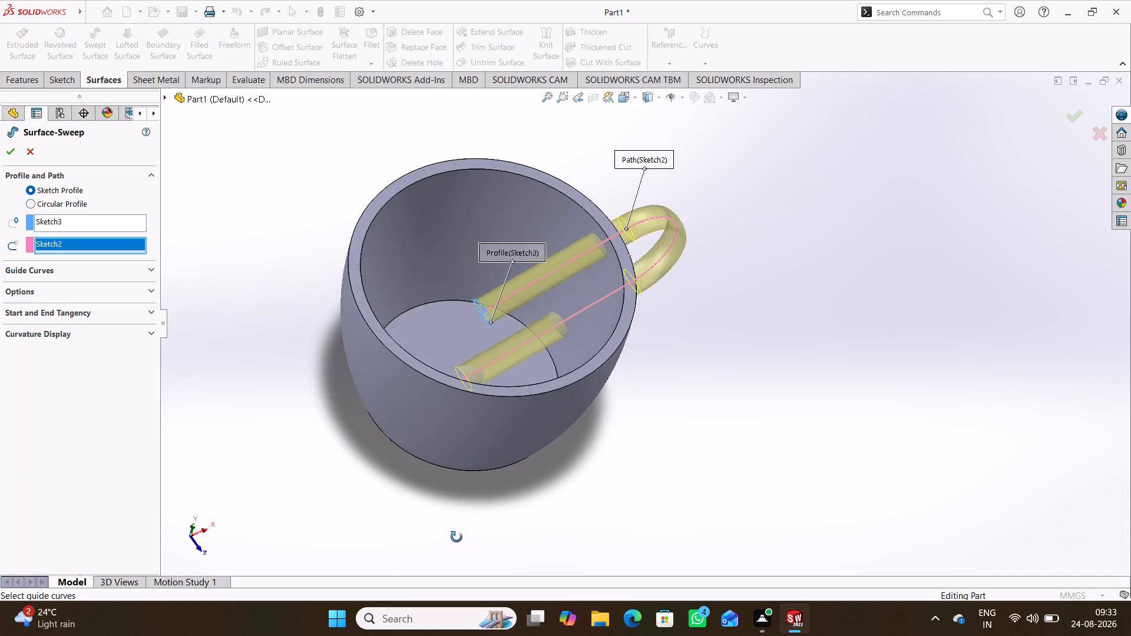
middle_drag(457, 537, 379, 512)
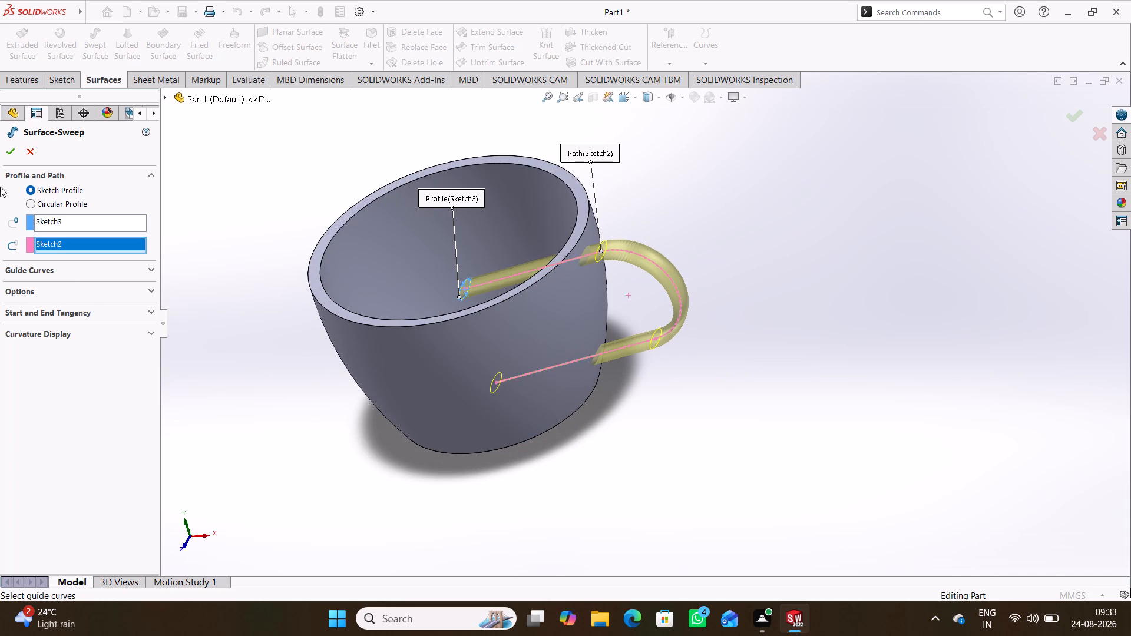
click(11, 152)
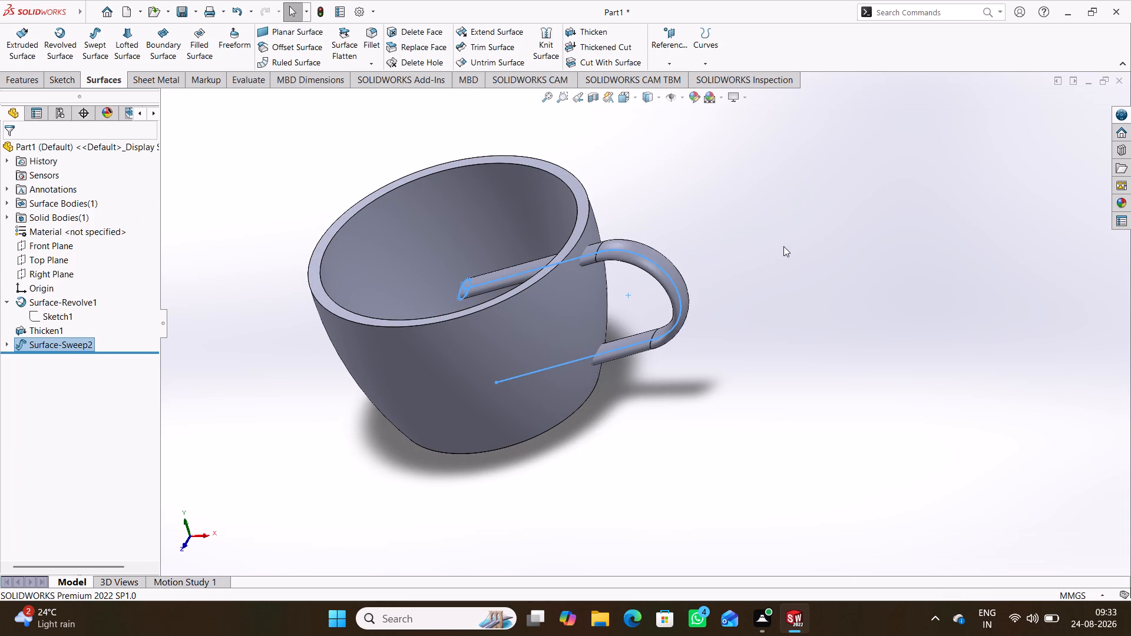
click(783, 246)
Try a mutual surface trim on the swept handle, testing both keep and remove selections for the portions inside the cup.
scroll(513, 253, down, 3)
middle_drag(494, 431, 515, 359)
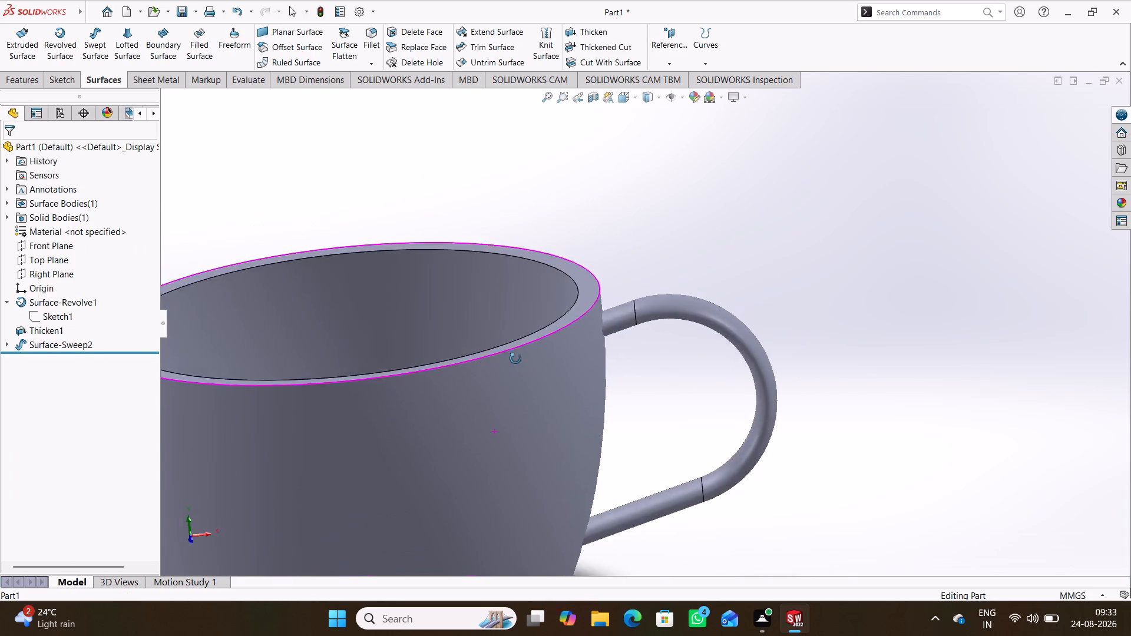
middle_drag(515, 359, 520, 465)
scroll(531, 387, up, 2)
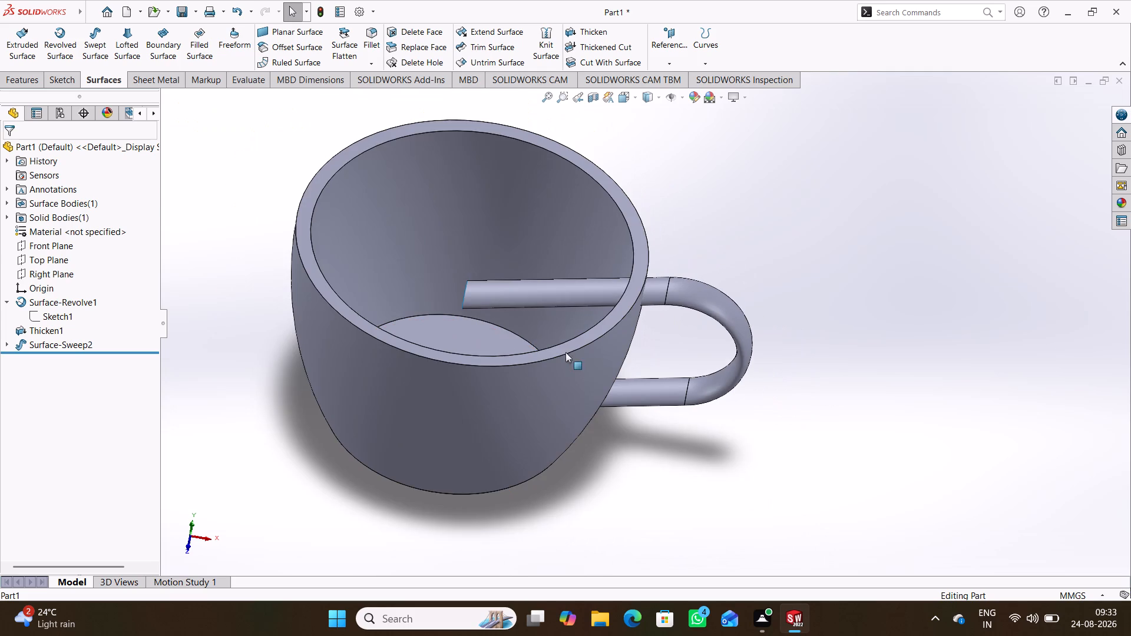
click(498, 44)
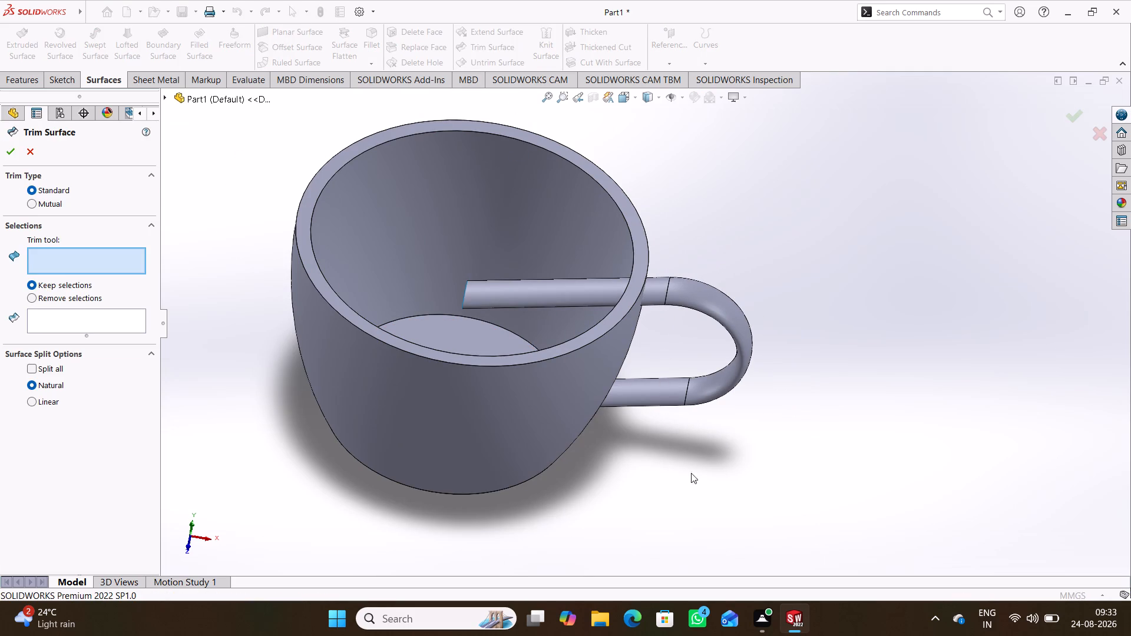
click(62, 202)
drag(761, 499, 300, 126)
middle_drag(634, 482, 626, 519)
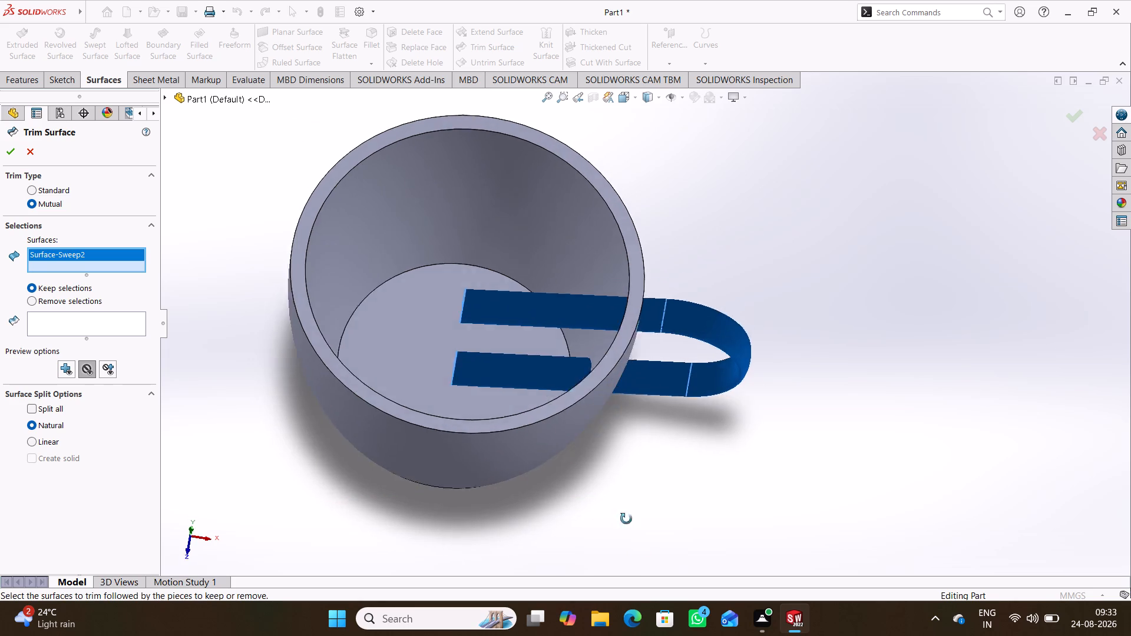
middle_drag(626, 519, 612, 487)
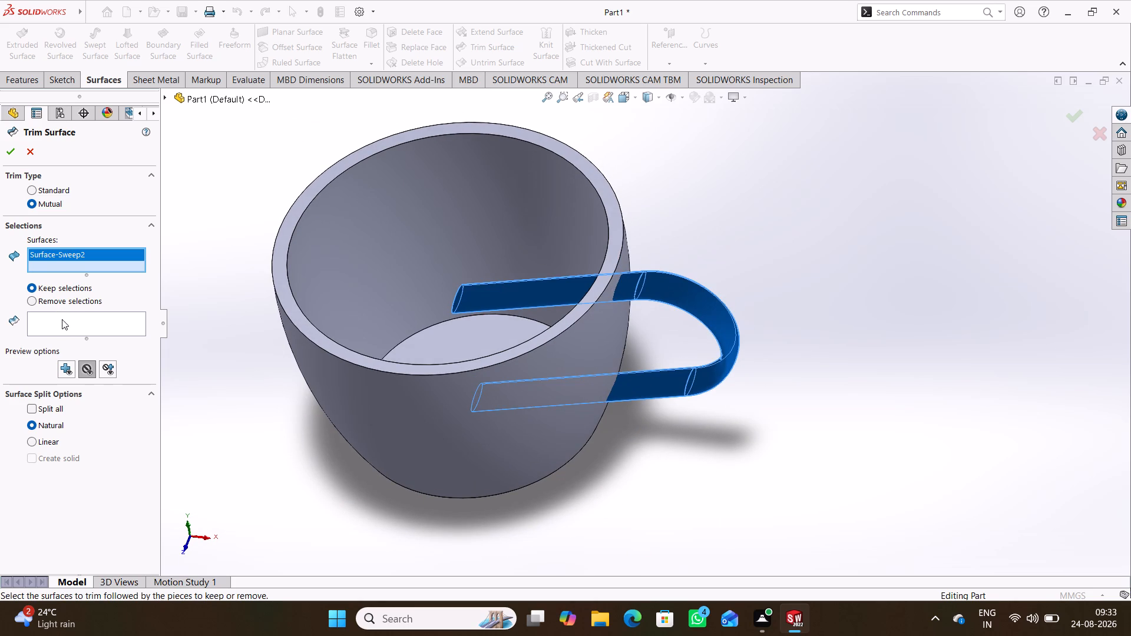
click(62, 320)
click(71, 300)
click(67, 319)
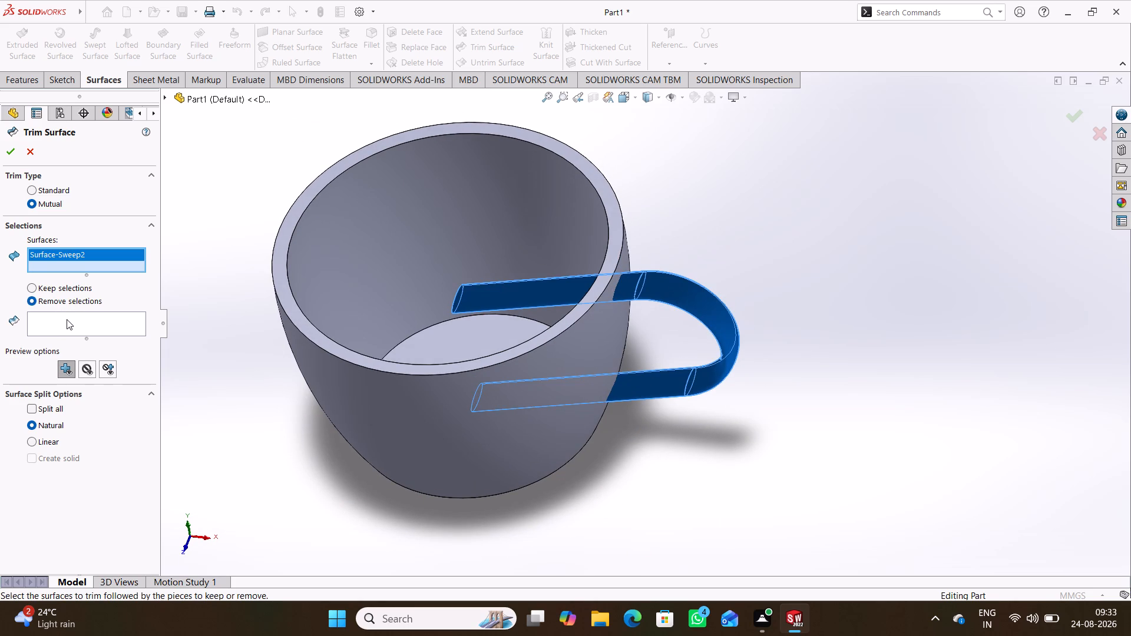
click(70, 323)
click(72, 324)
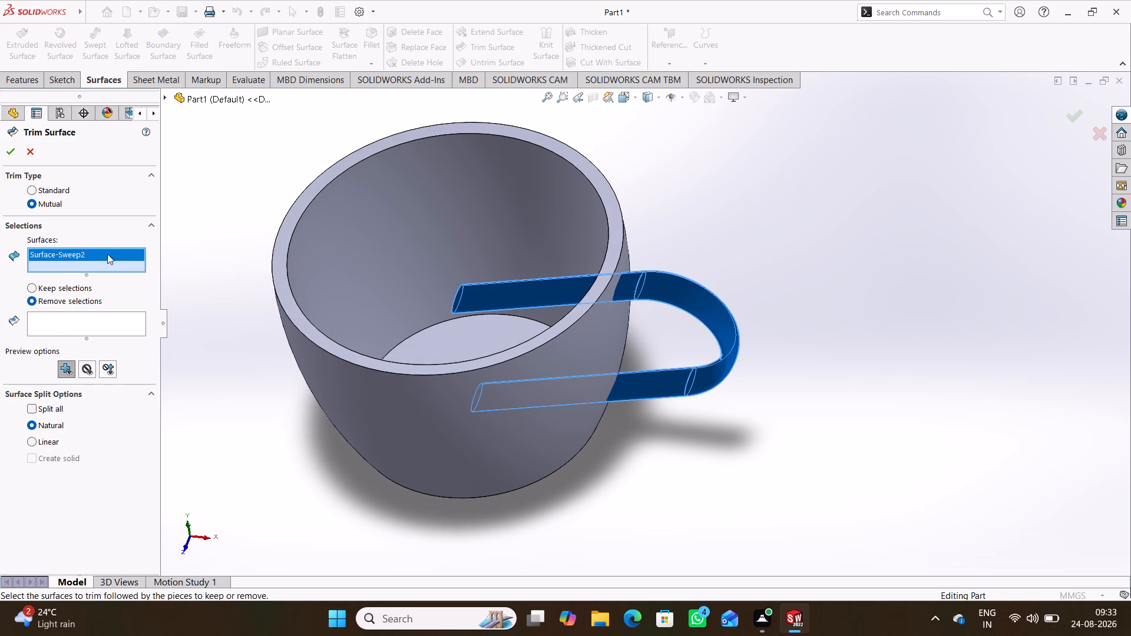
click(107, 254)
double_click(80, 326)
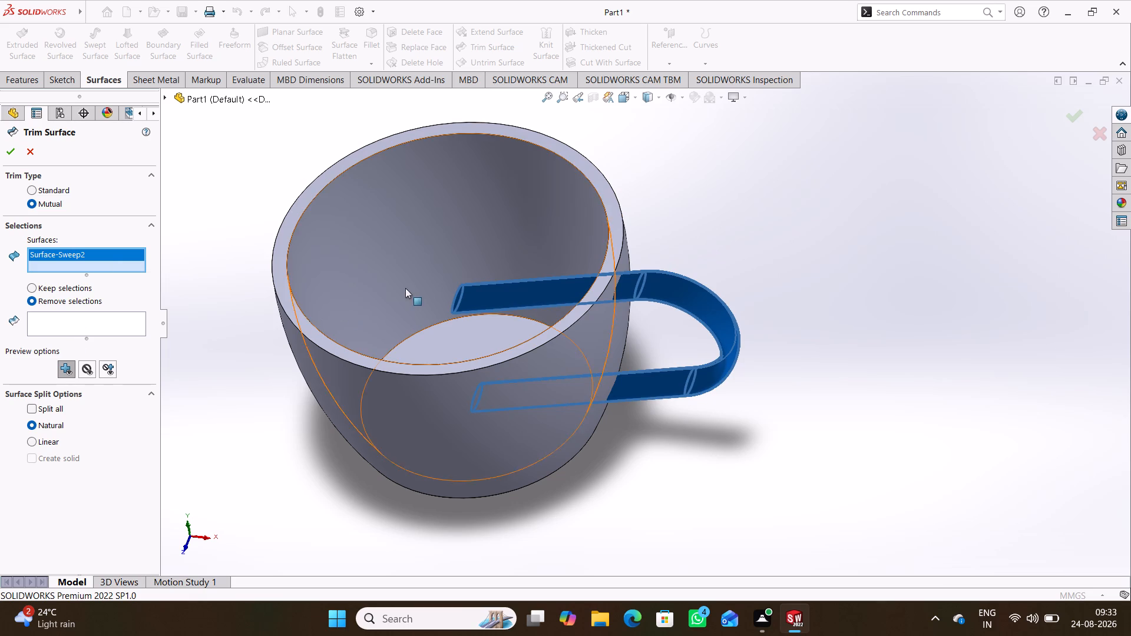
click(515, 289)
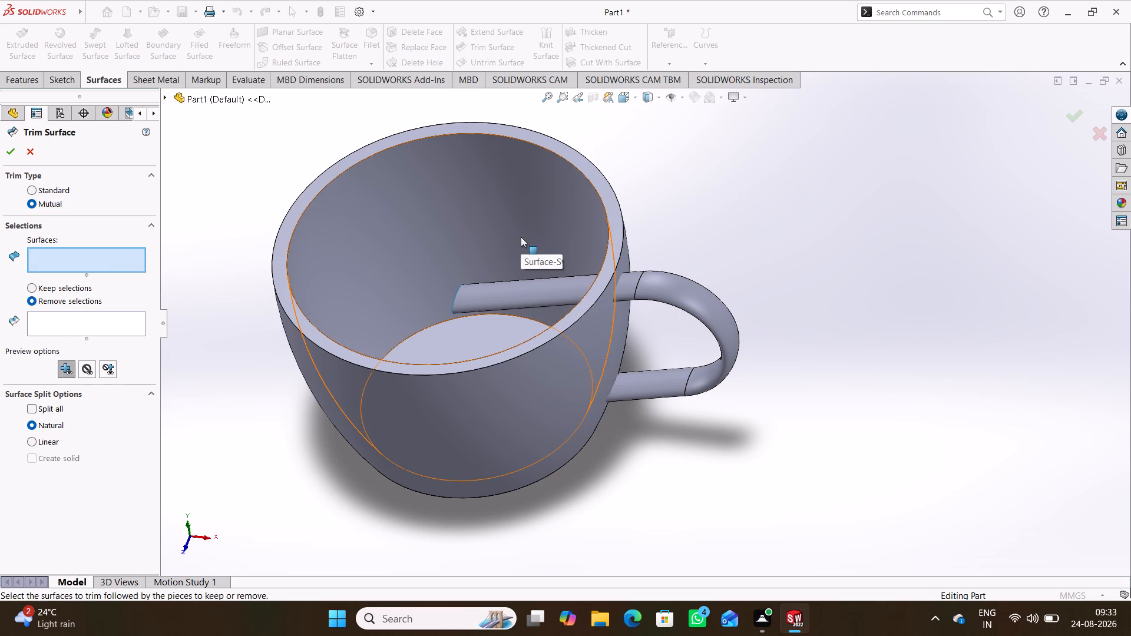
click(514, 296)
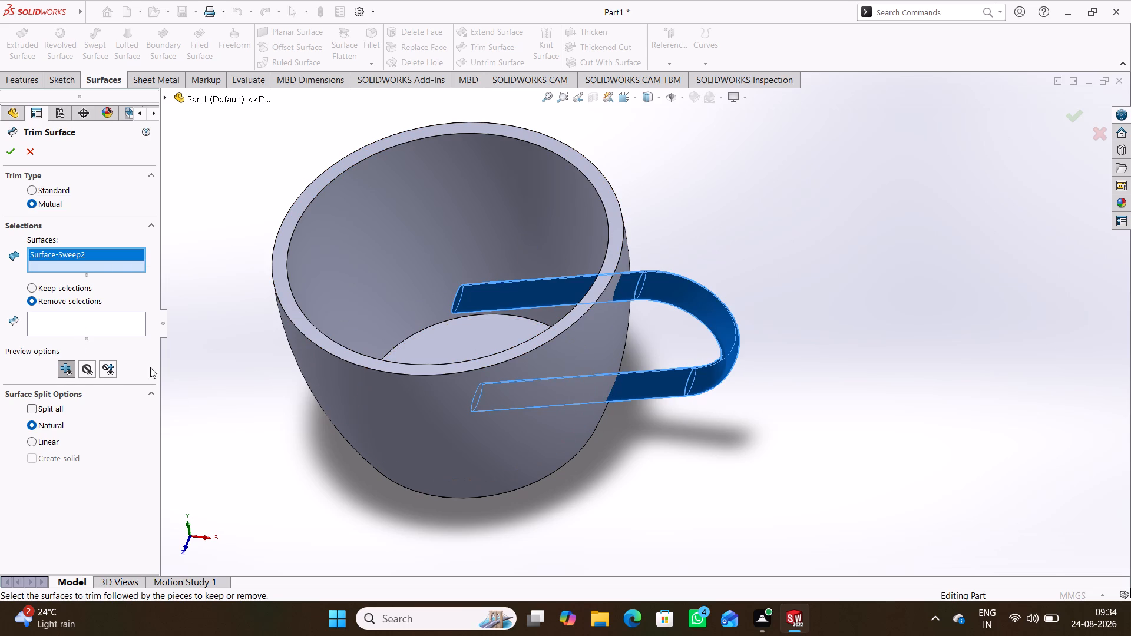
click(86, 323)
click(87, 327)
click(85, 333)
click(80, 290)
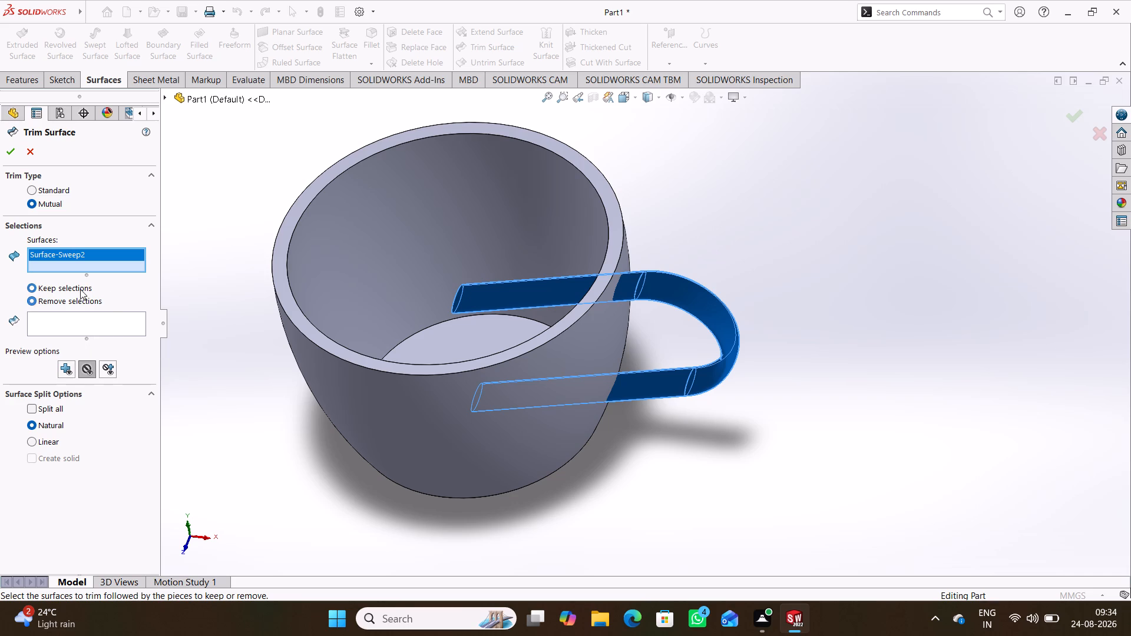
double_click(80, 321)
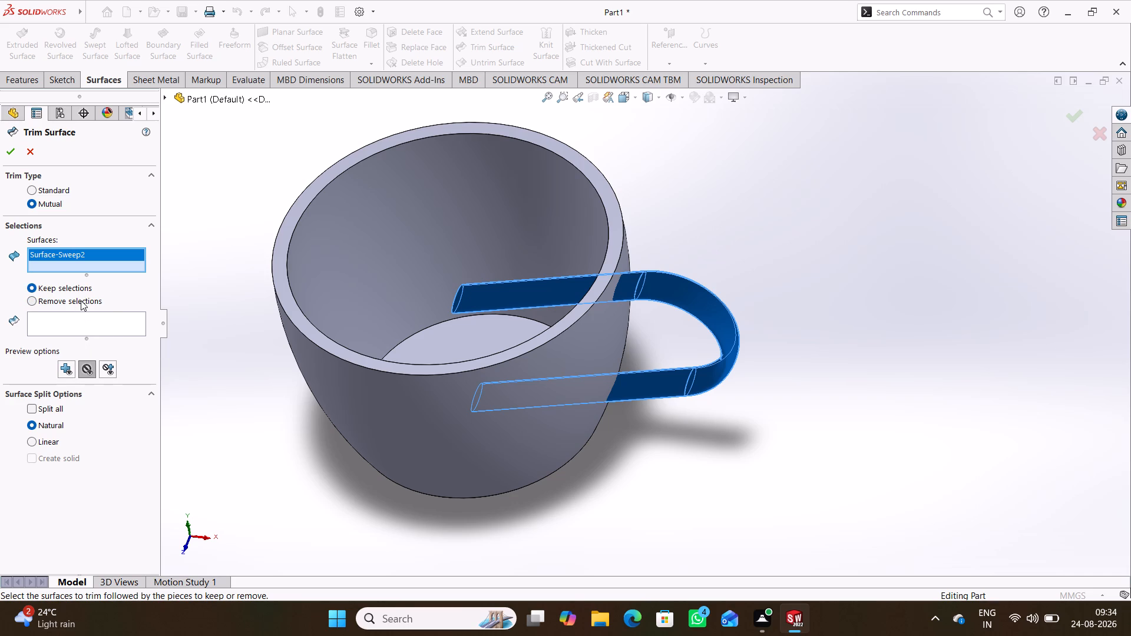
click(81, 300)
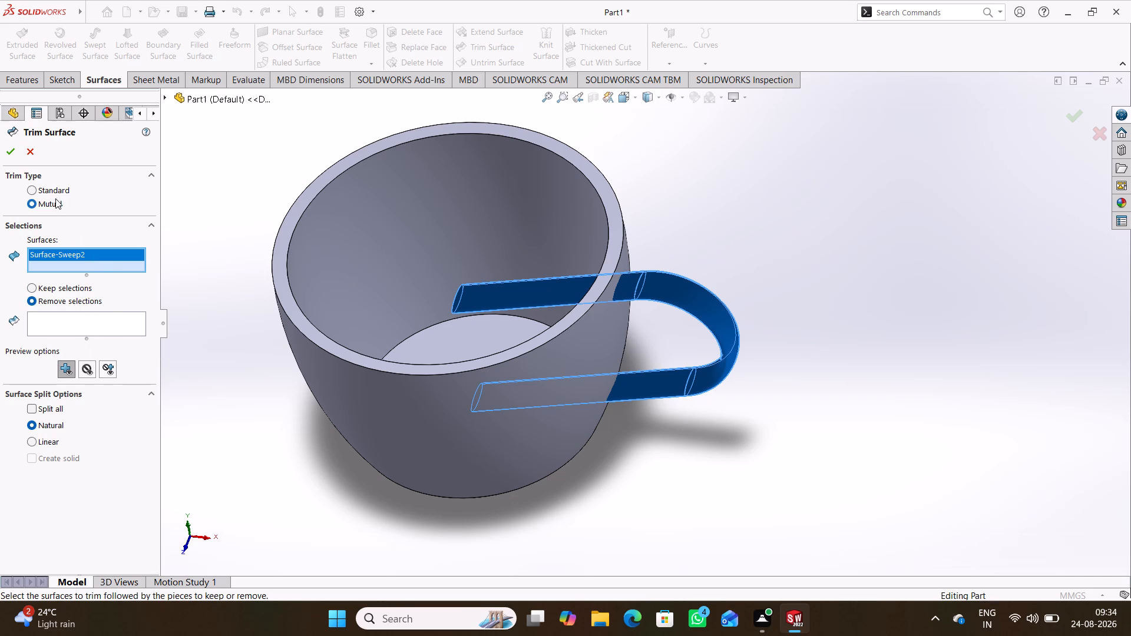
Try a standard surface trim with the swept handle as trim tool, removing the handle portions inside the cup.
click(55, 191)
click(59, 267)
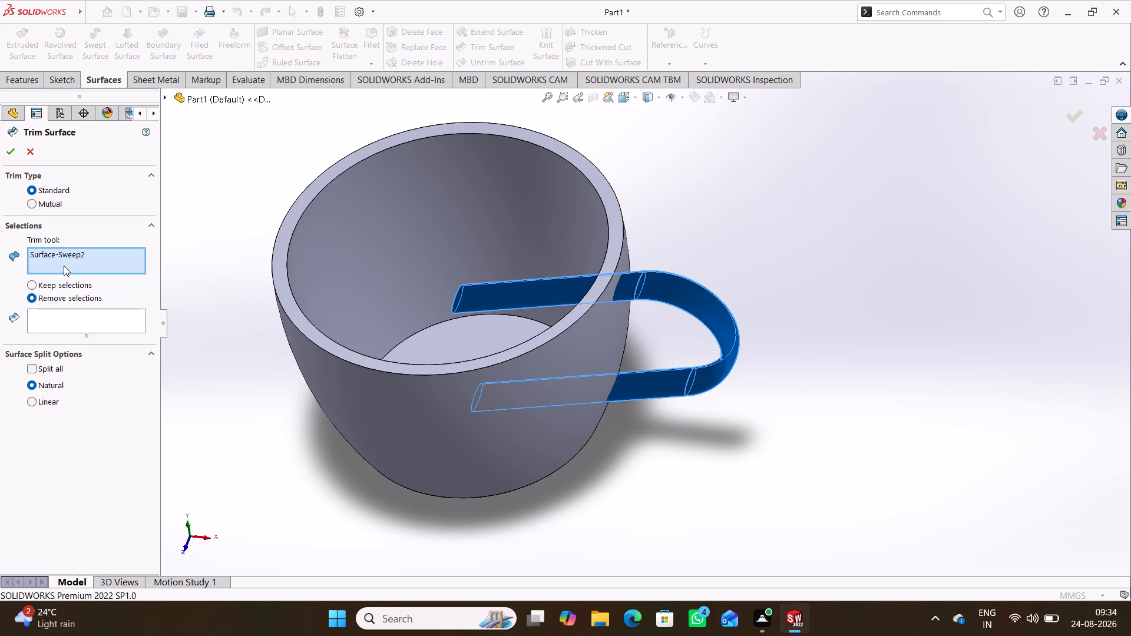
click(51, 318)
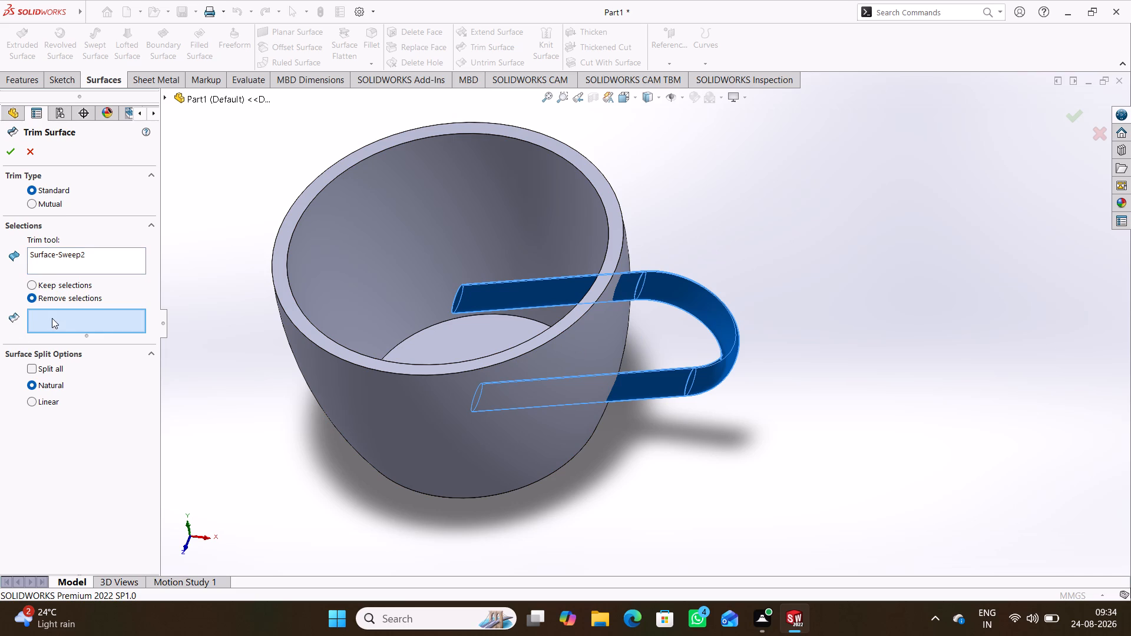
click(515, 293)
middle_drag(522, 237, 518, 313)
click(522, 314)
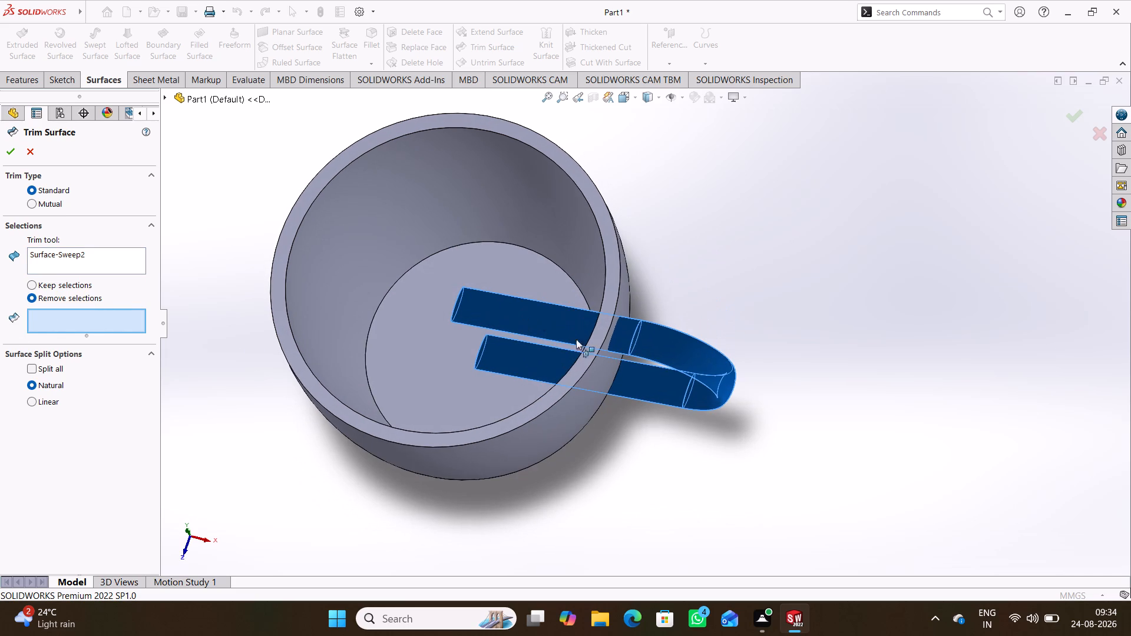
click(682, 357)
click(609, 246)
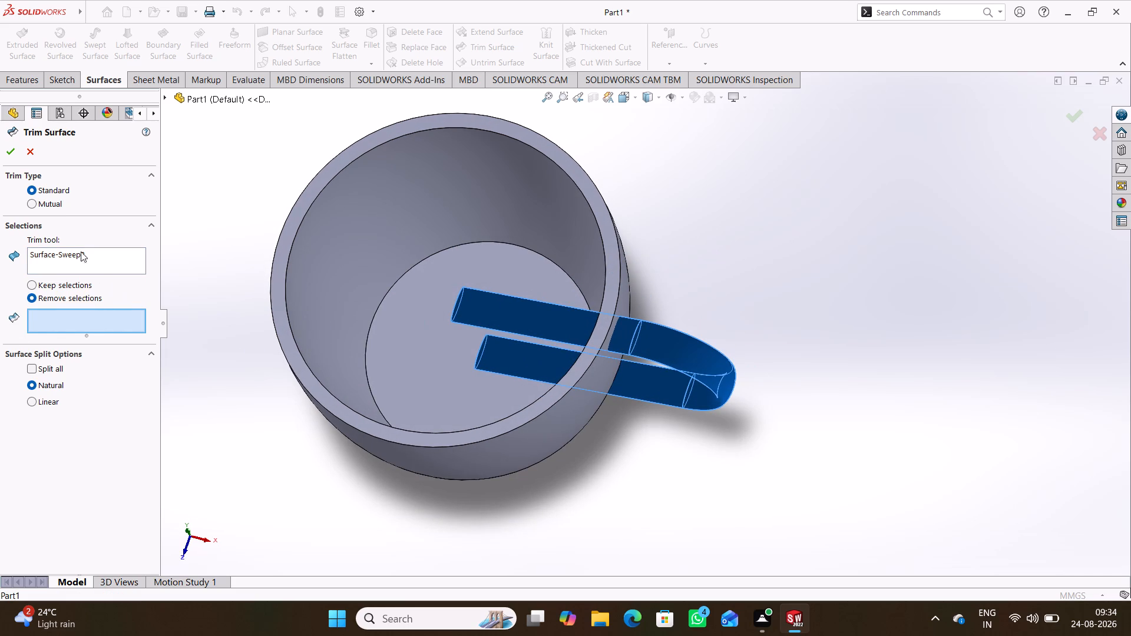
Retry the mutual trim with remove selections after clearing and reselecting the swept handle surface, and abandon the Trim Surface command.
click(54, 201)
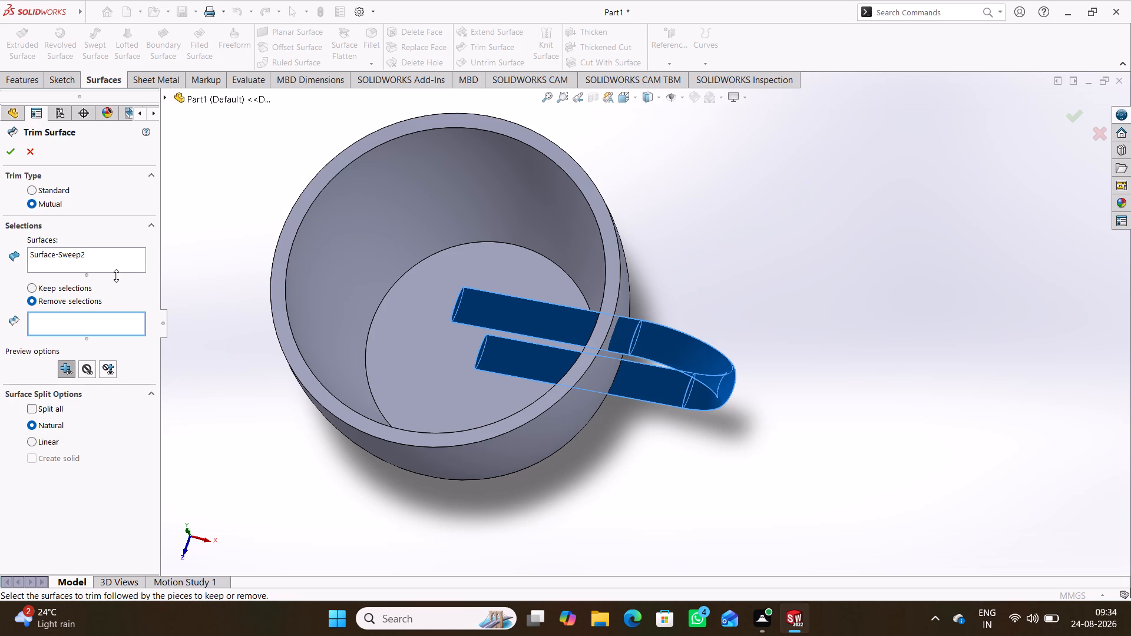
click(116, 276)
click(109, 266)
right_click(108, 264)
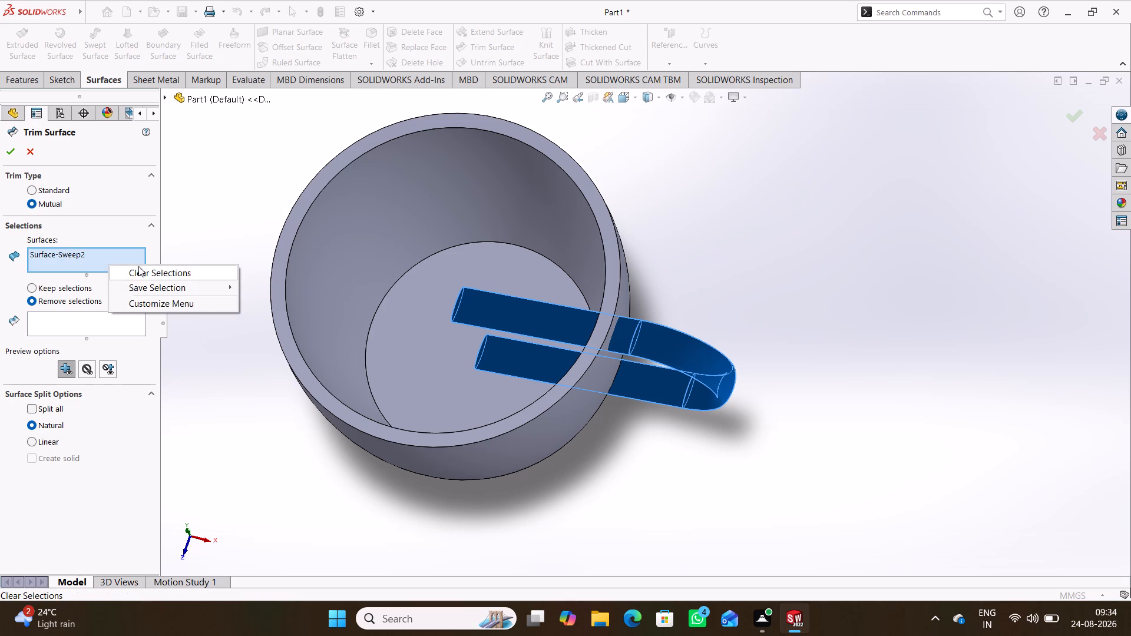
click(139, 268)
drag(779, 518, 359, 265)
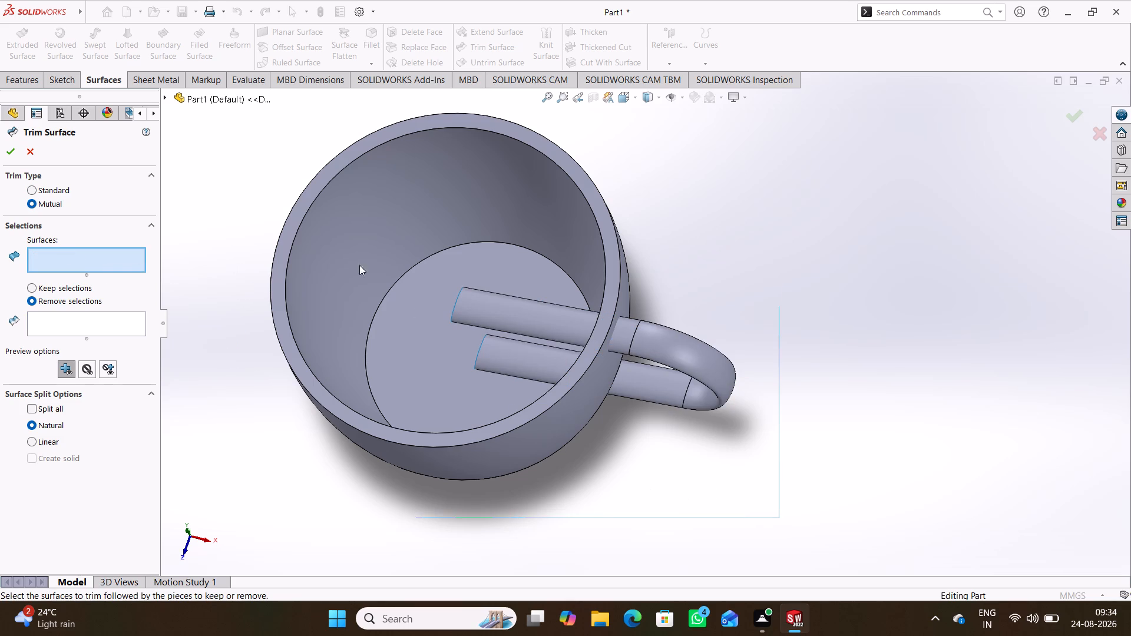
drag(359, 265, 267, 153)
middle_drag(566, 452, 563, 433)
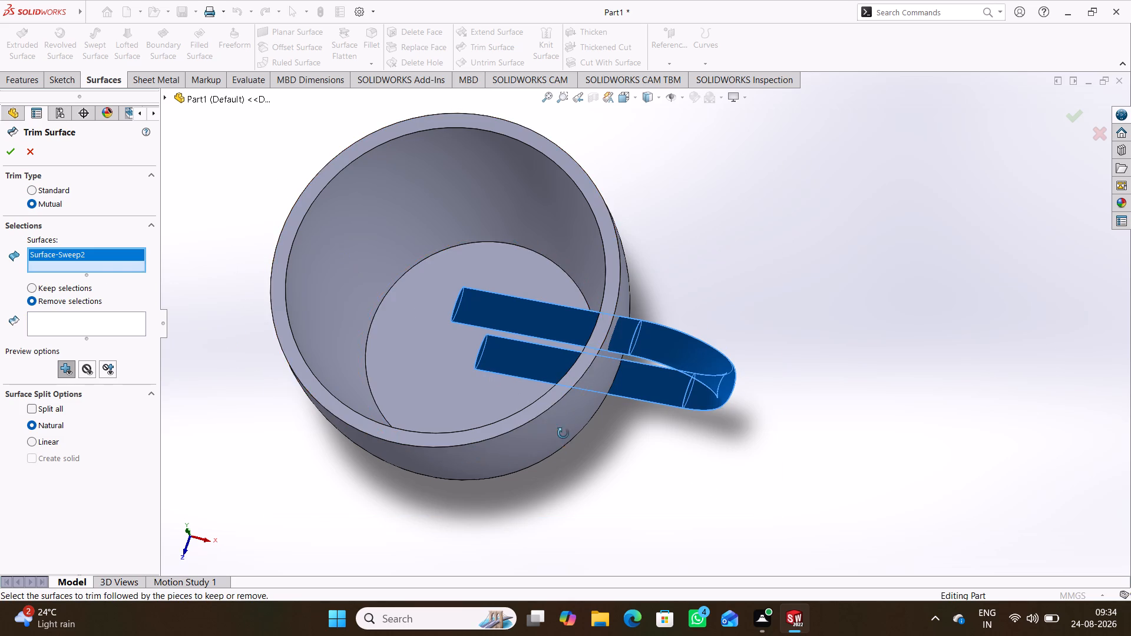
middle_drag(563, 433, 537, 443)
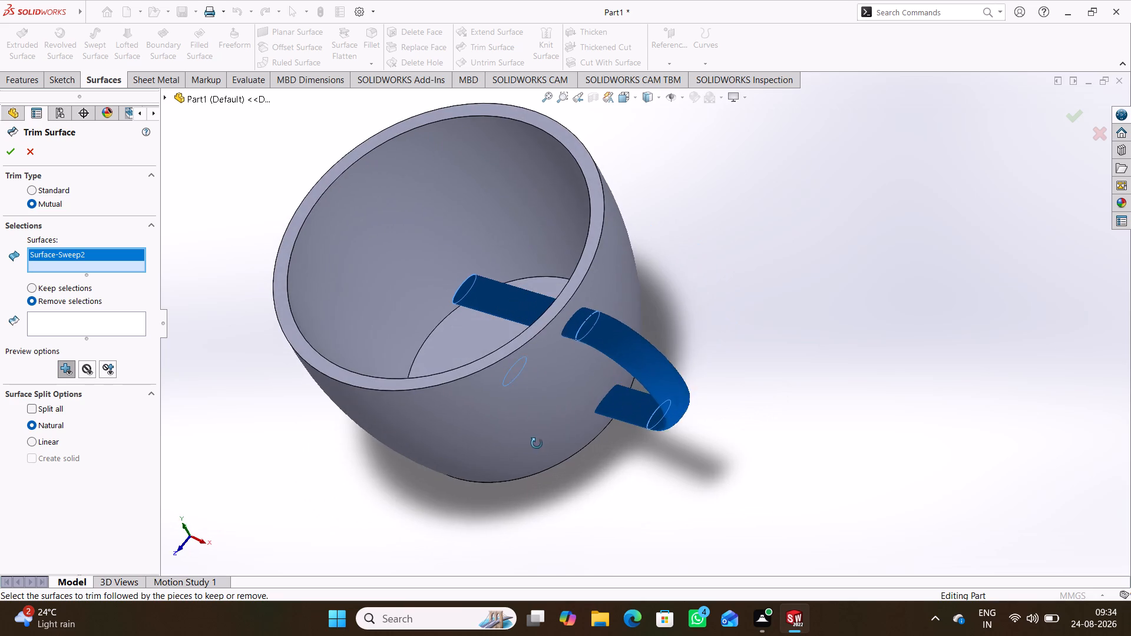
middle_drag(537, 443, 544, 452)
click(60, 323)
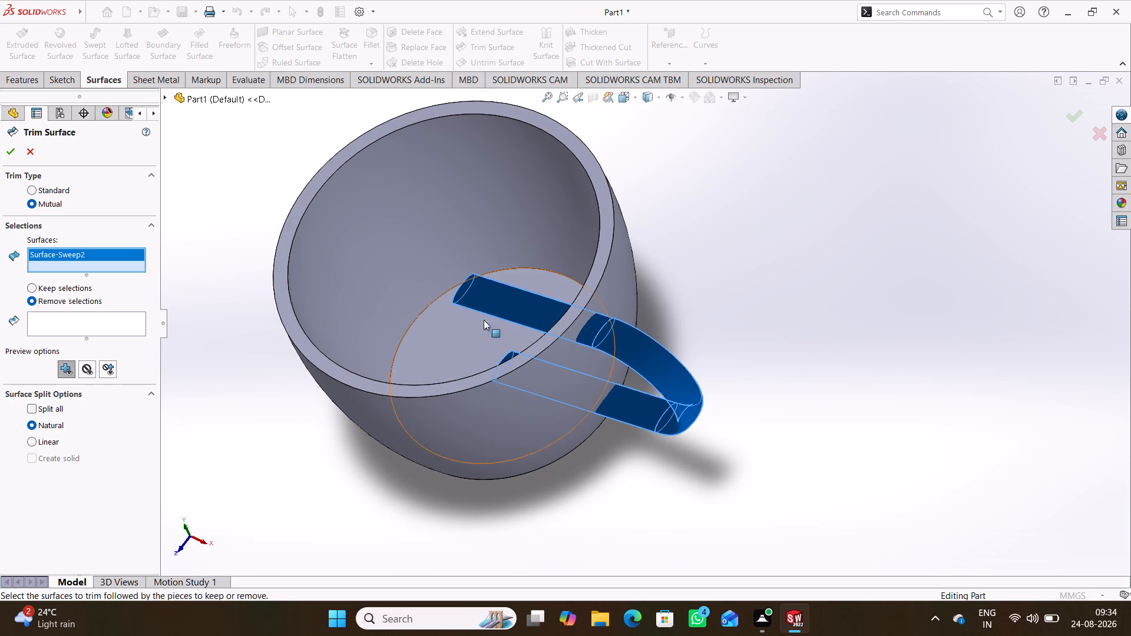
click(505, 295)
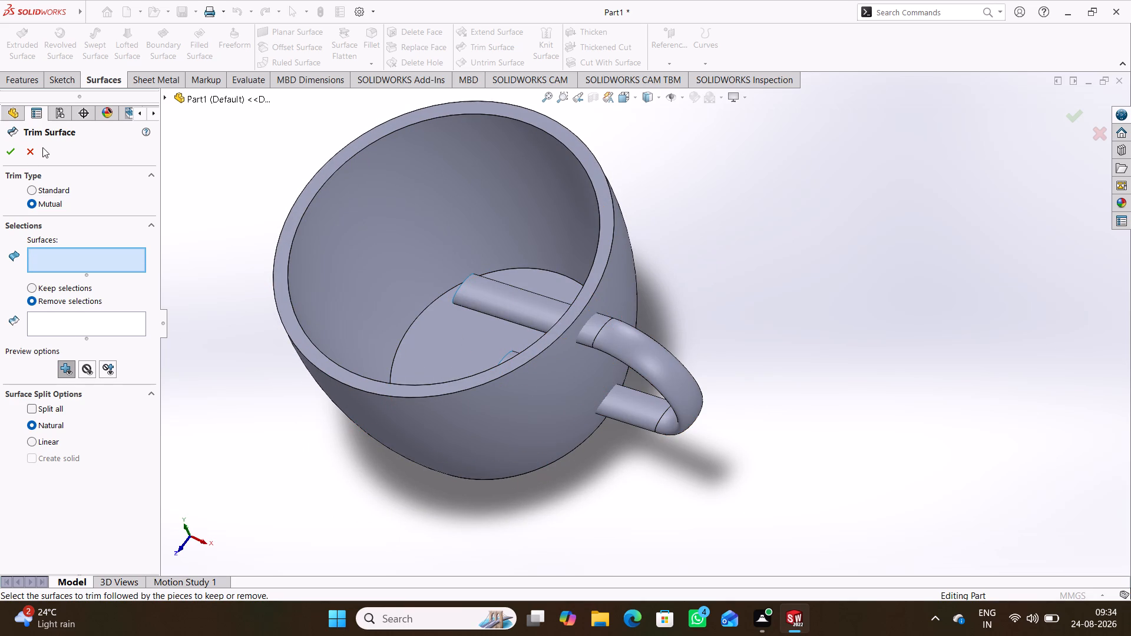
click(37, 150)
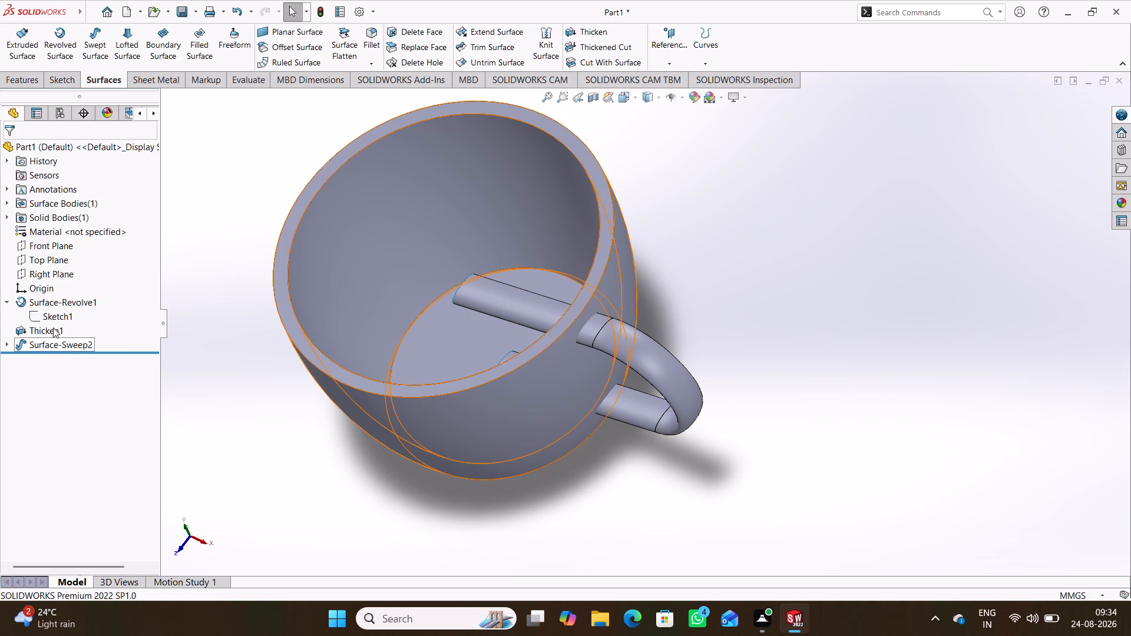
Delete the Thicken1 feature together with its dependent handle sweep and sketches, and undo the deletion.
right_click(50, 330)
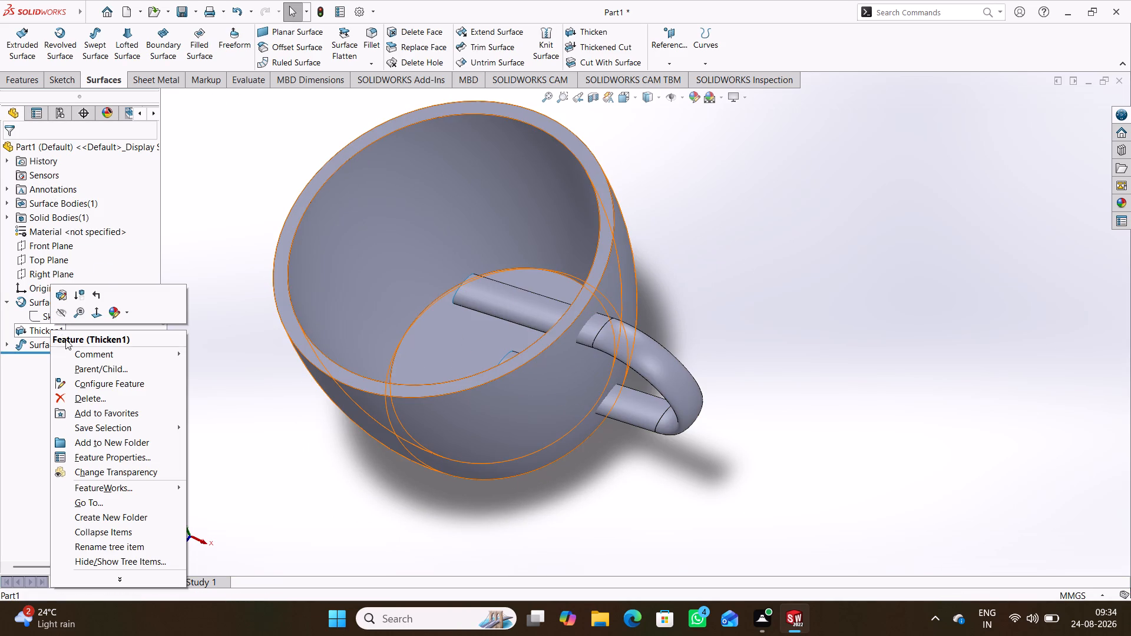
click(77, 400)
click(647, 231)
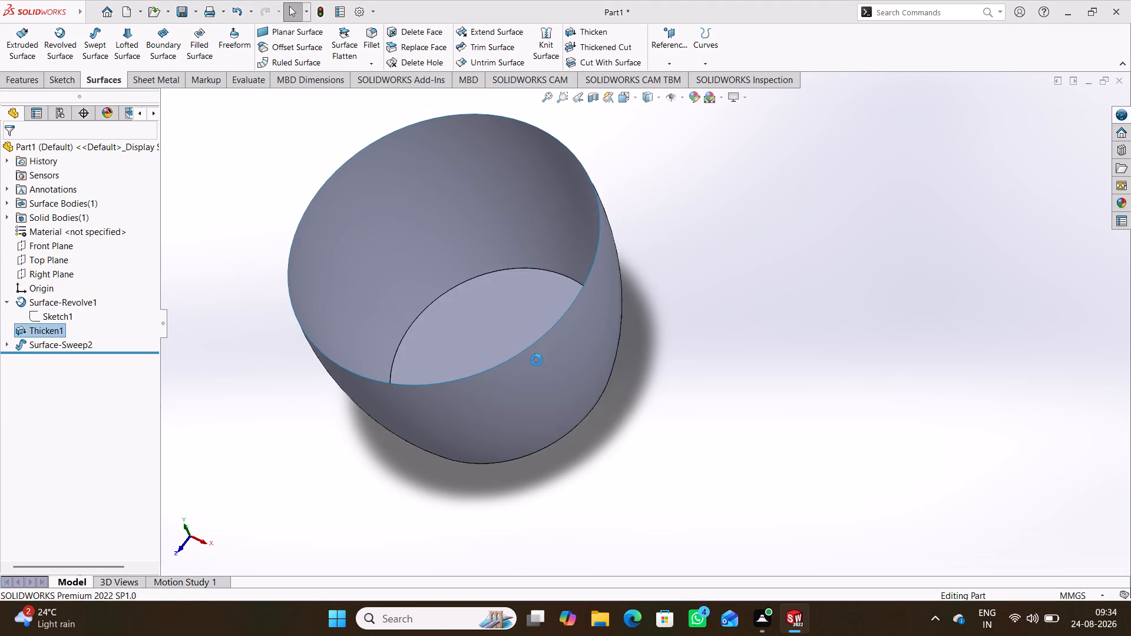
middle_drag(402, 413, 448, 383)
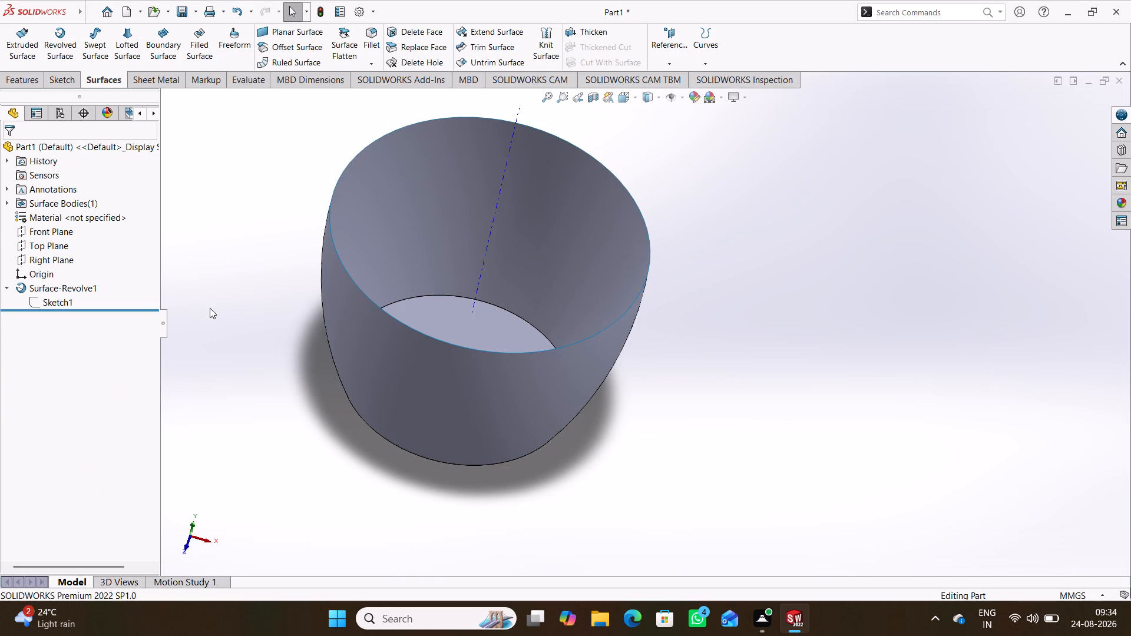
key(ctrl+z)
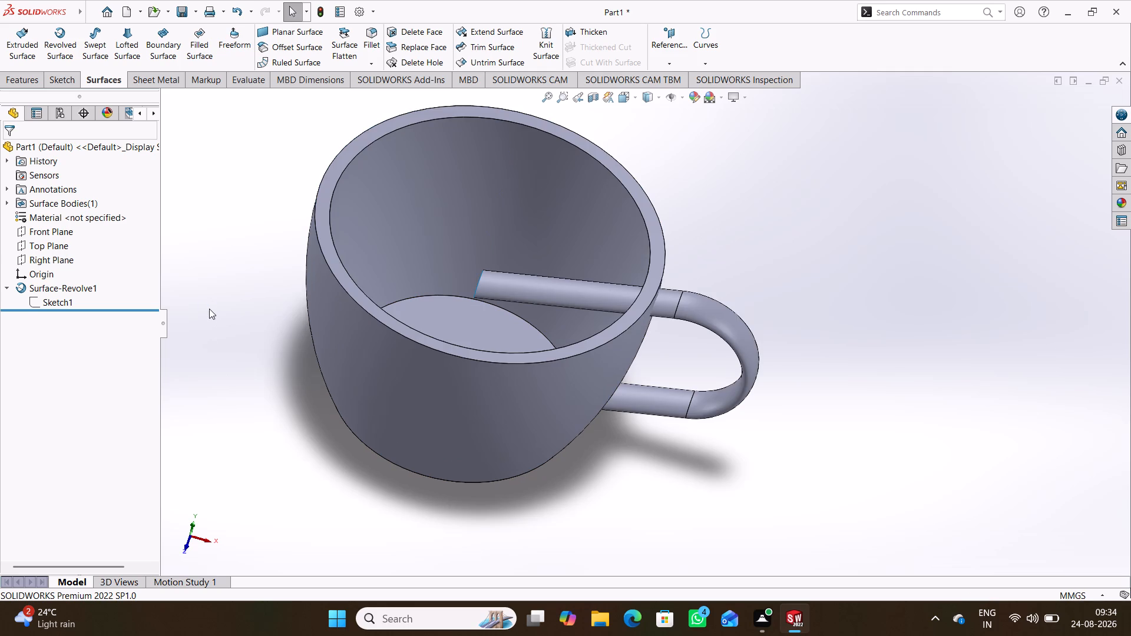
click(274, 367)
Delete the Thicken1 feature along with its dependent Surface-Sweep2, Sketch3 and Sketch2.
middle_drag(279, 402, 248, 406)
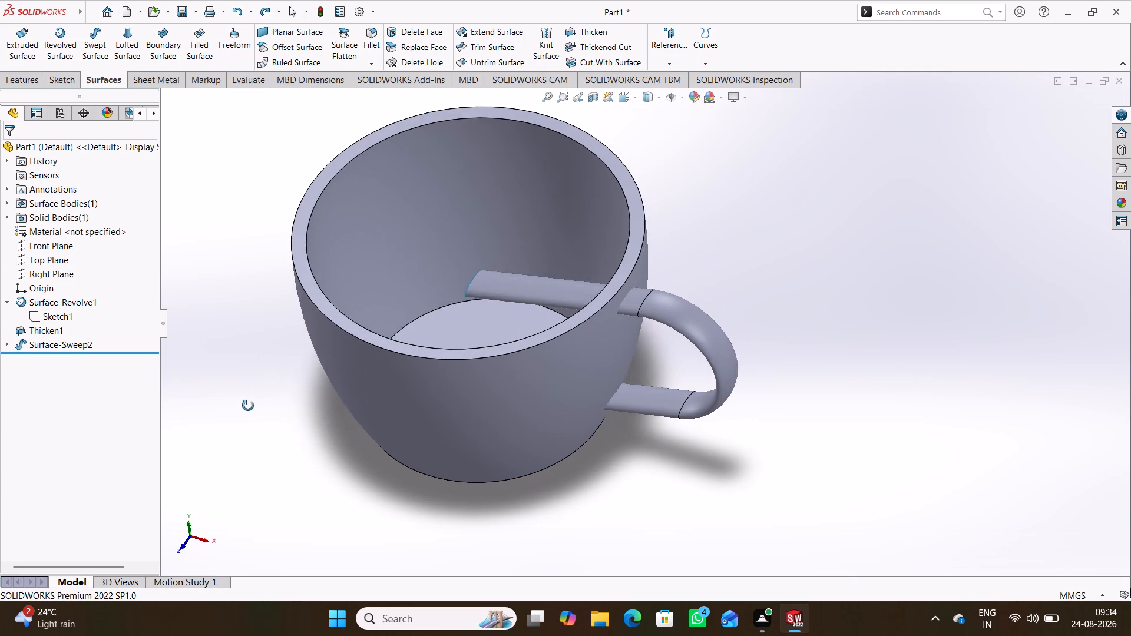
middle_drag(248, 406, 247, 409)
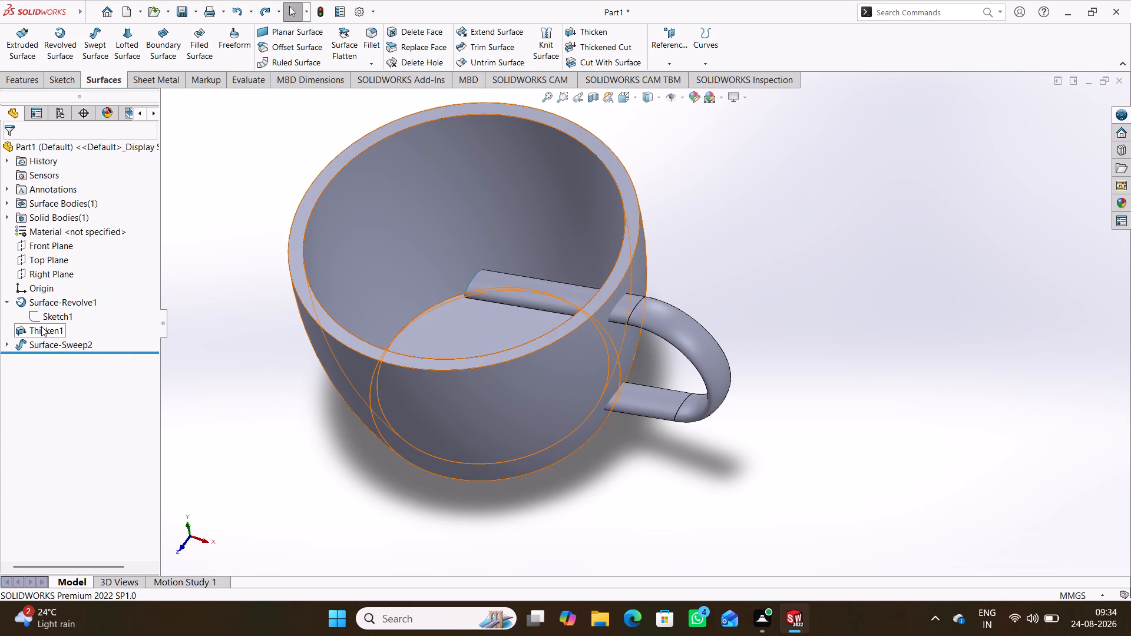
right_click(41, 324)
click(224, 279)
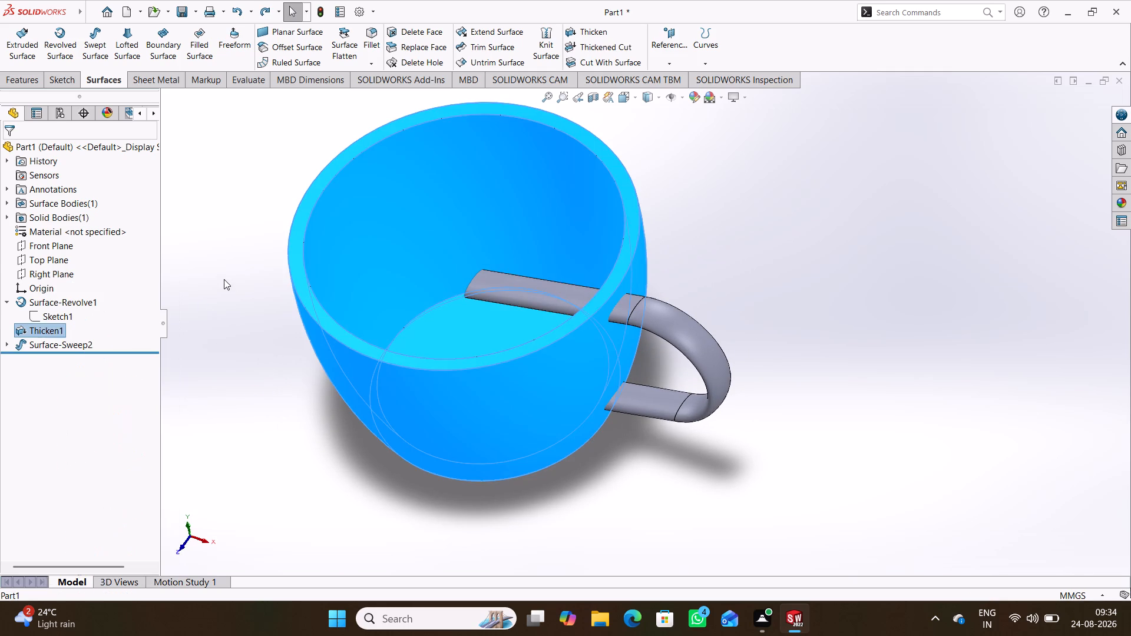
right_click(42, 331)
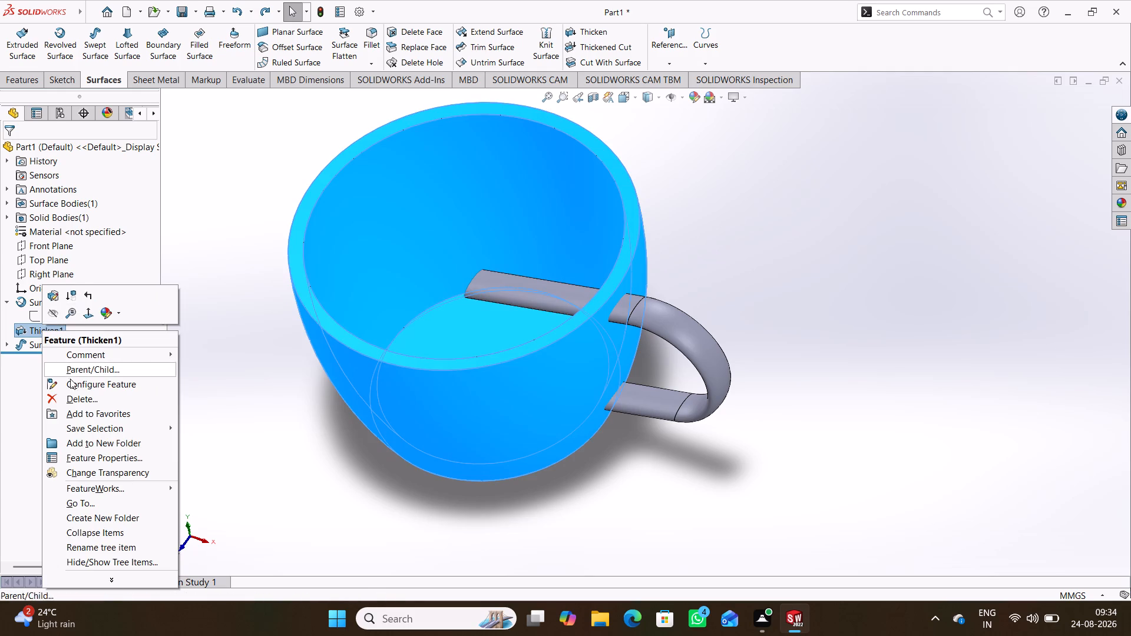
click(70, 401)
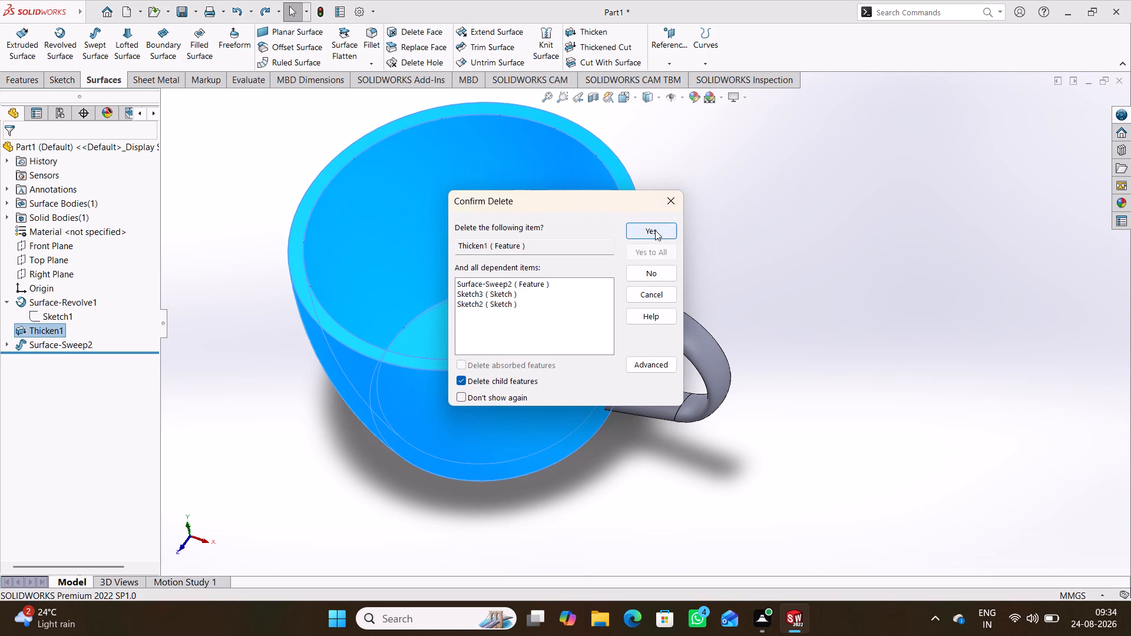
click(654, 231)
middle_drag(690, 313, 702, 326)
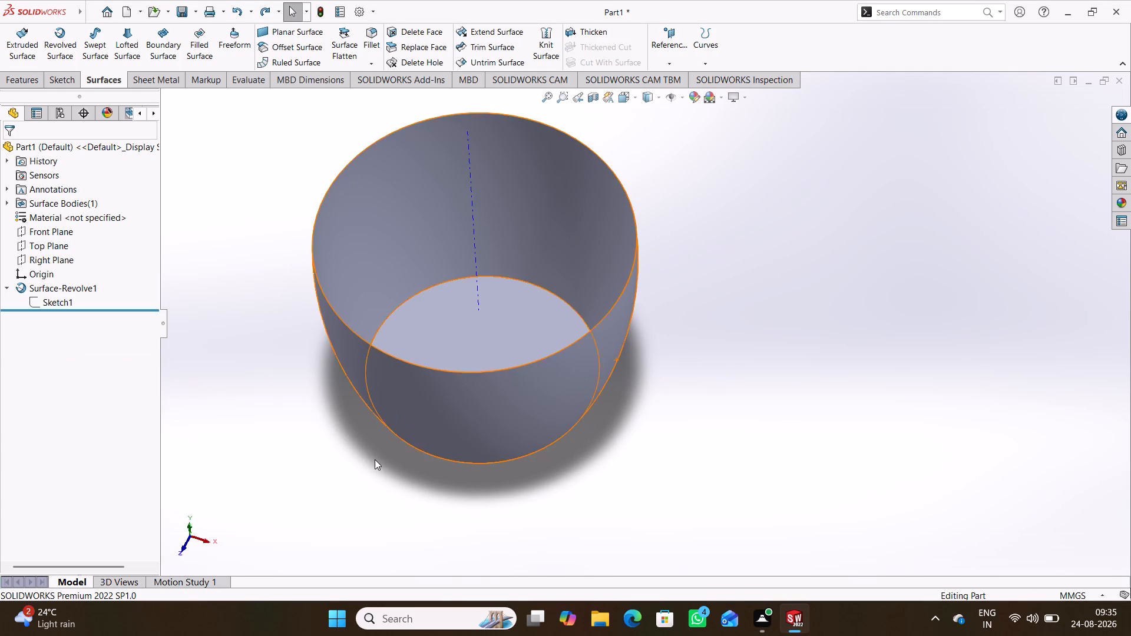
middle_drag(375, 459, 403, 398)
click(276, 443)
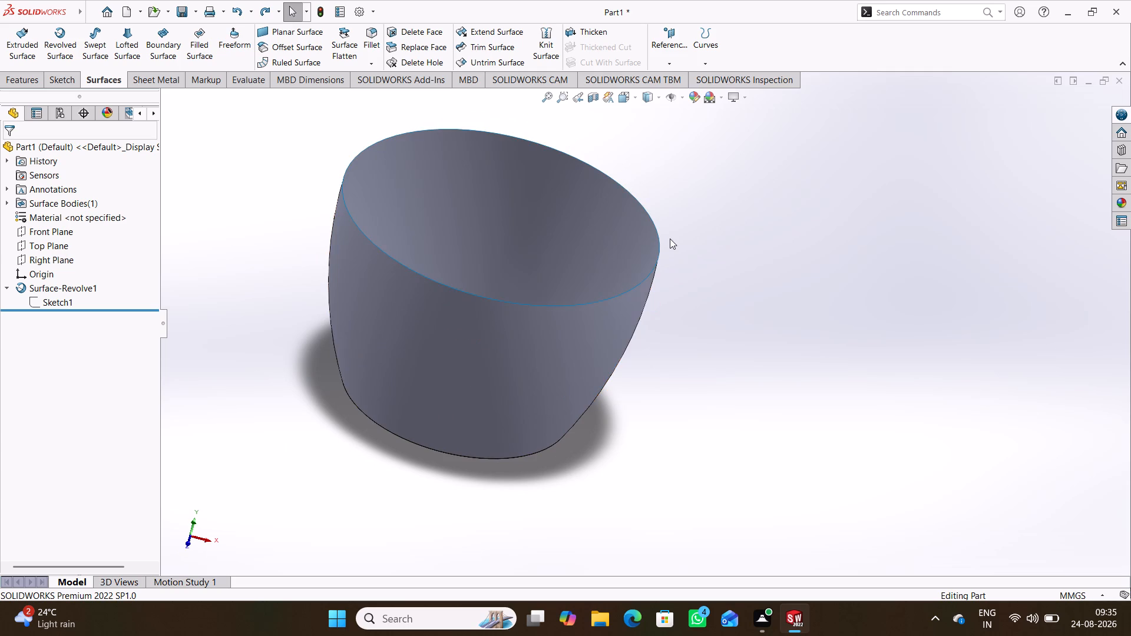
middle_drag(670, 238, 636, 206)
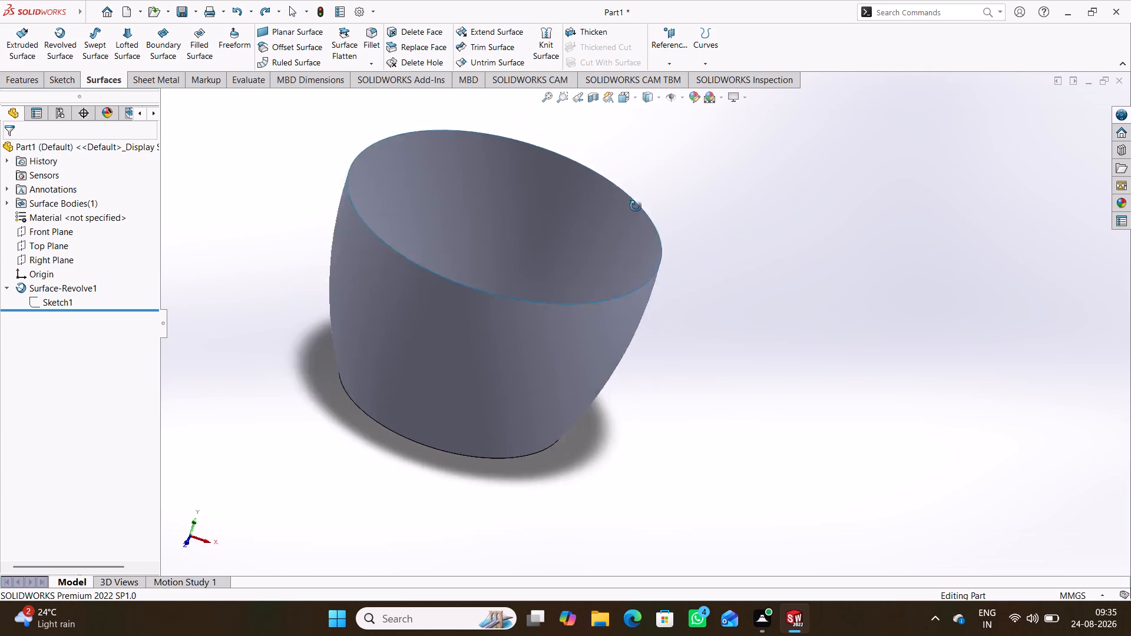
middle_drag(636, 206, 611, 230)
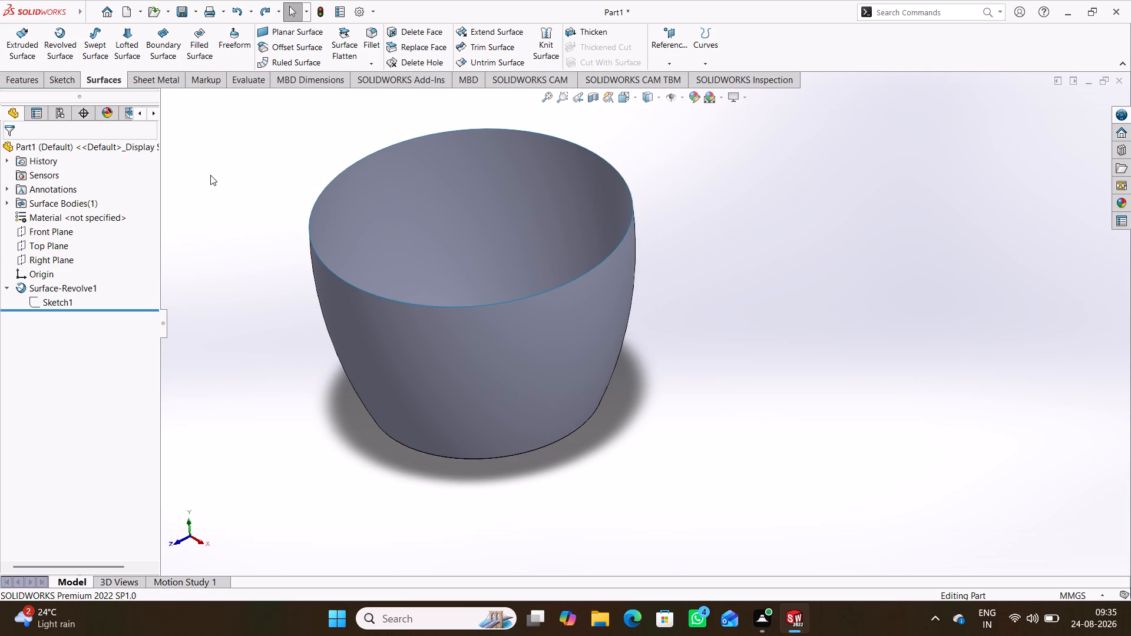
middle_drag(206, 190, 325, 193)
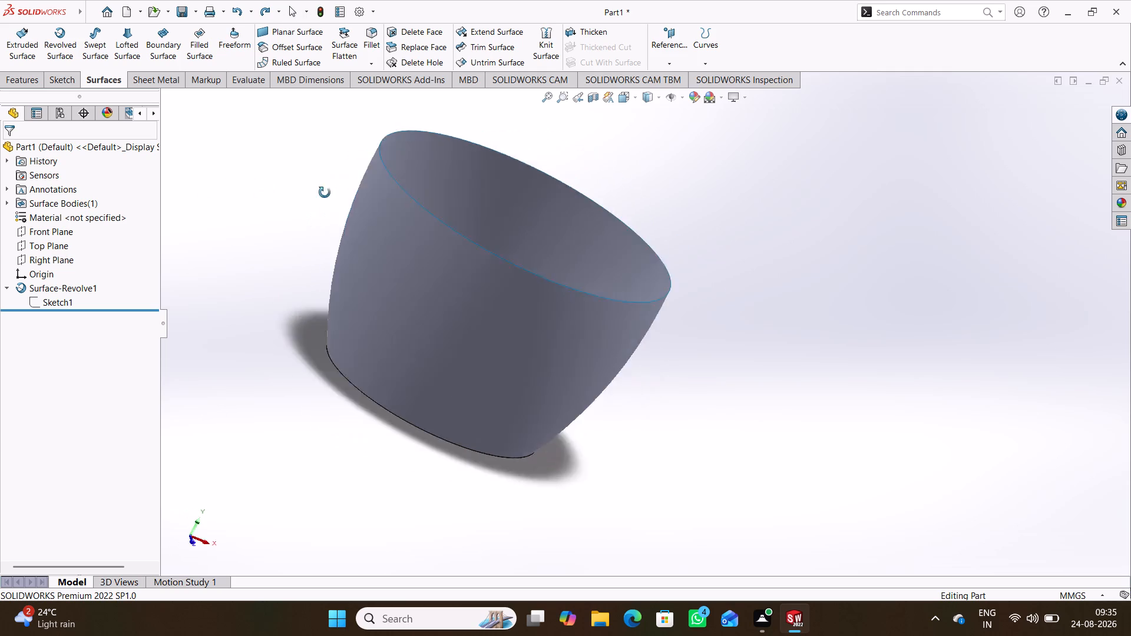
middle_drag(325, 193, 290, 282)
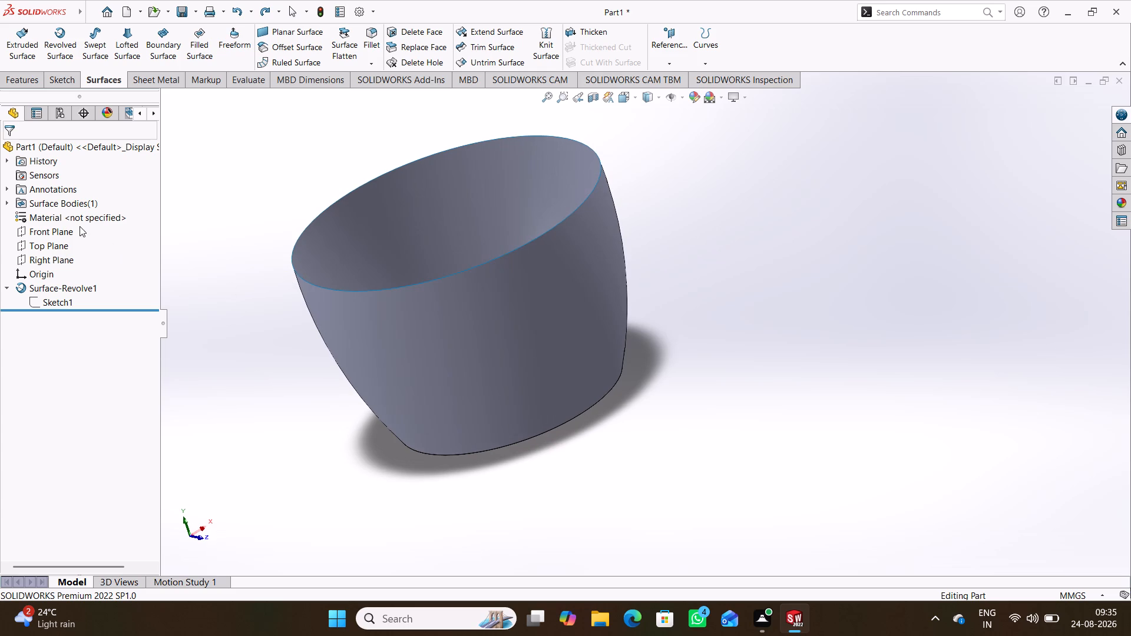
Sketch a U-shaped handle path on the Front Plane: sloped line about 34 mm from the origin, tangent arc about 6.3 mm radius, line back inside the cup.
click(61, 233)
click(77, 222)
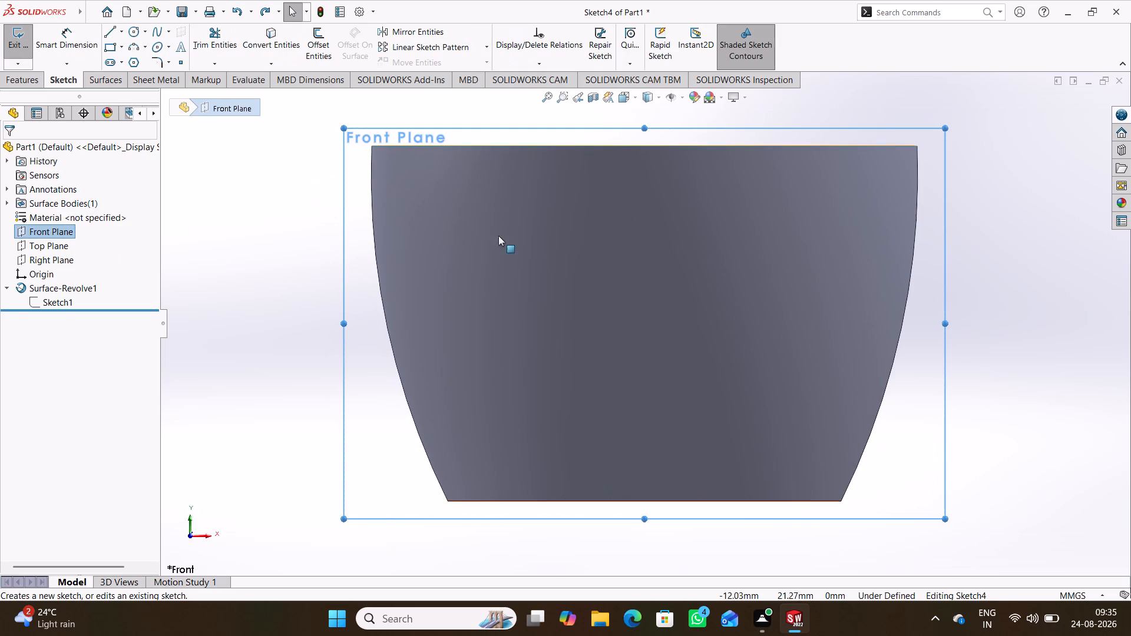
scroll(587, 212, up, 1)
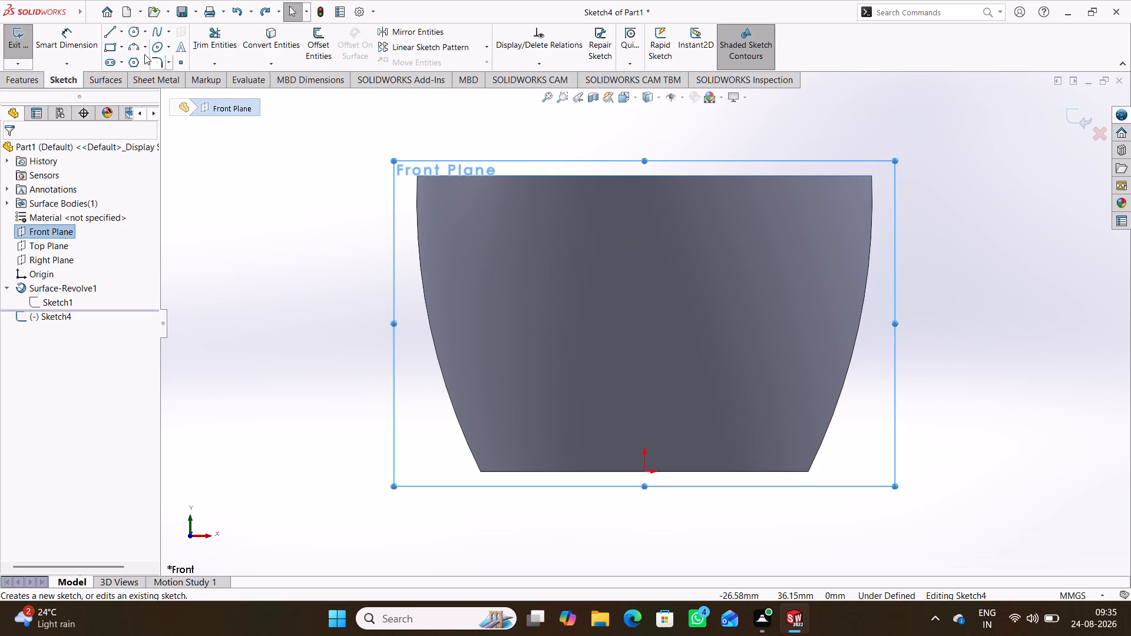
click(112, 29)
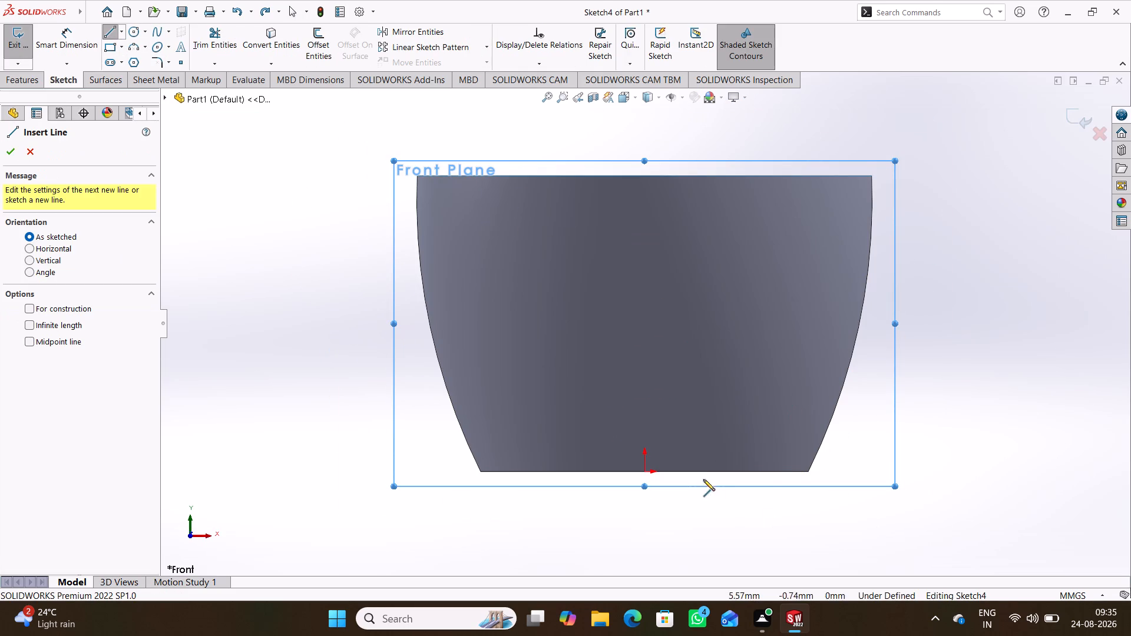
click(643, 470)
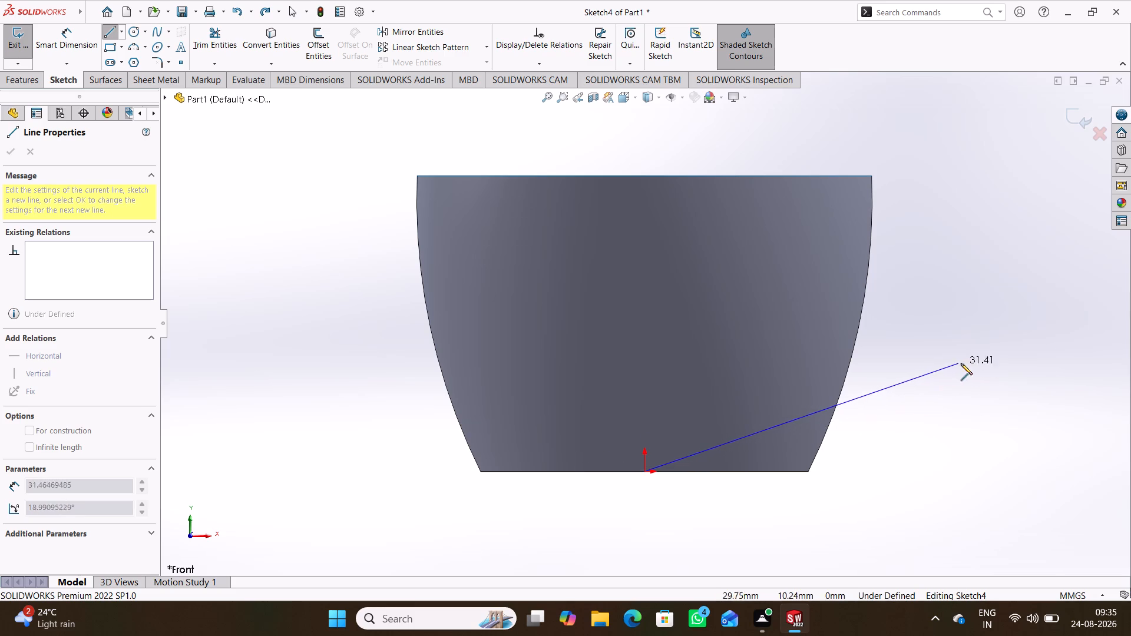
click(988, 364)
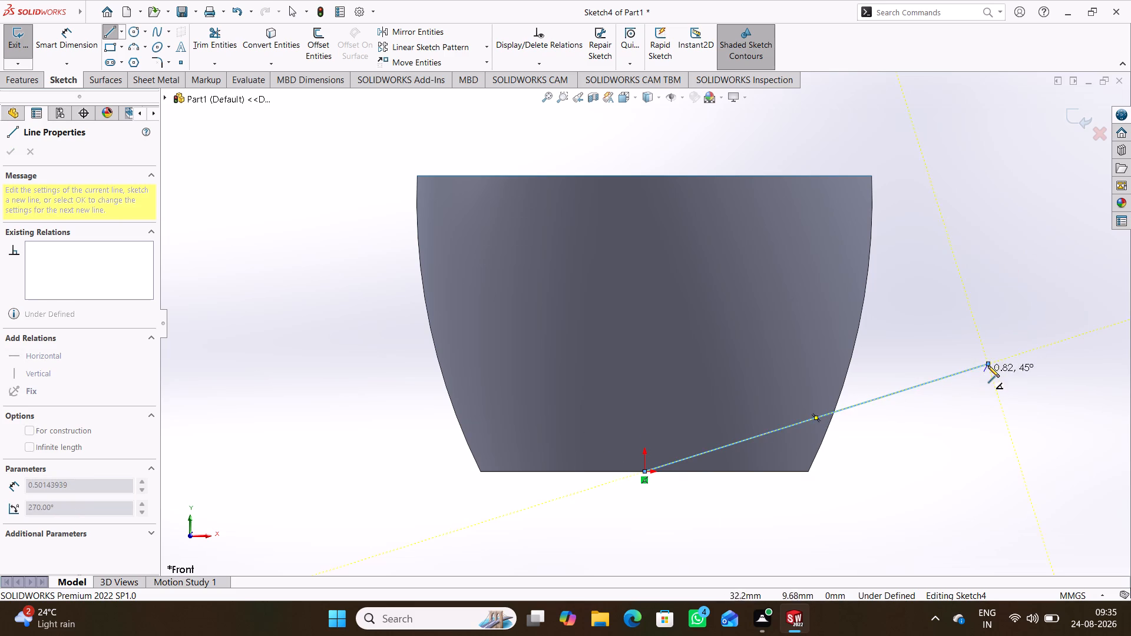
click(947, 237)
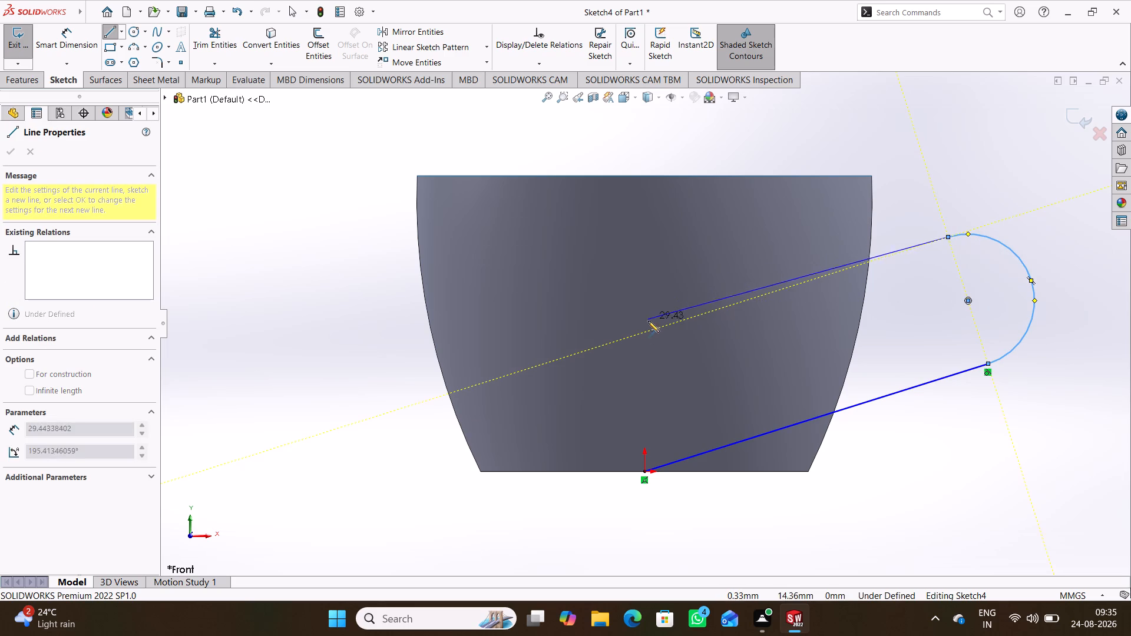
click(646, 332)
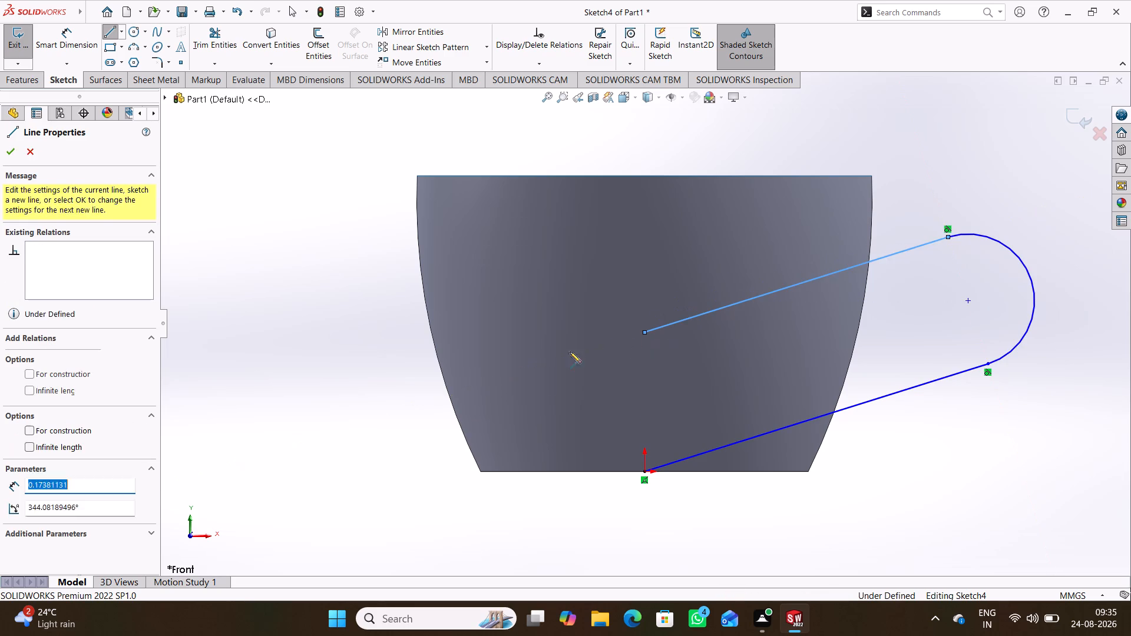
right_click(360, 289)
click(405, 303)
click(329, 327)
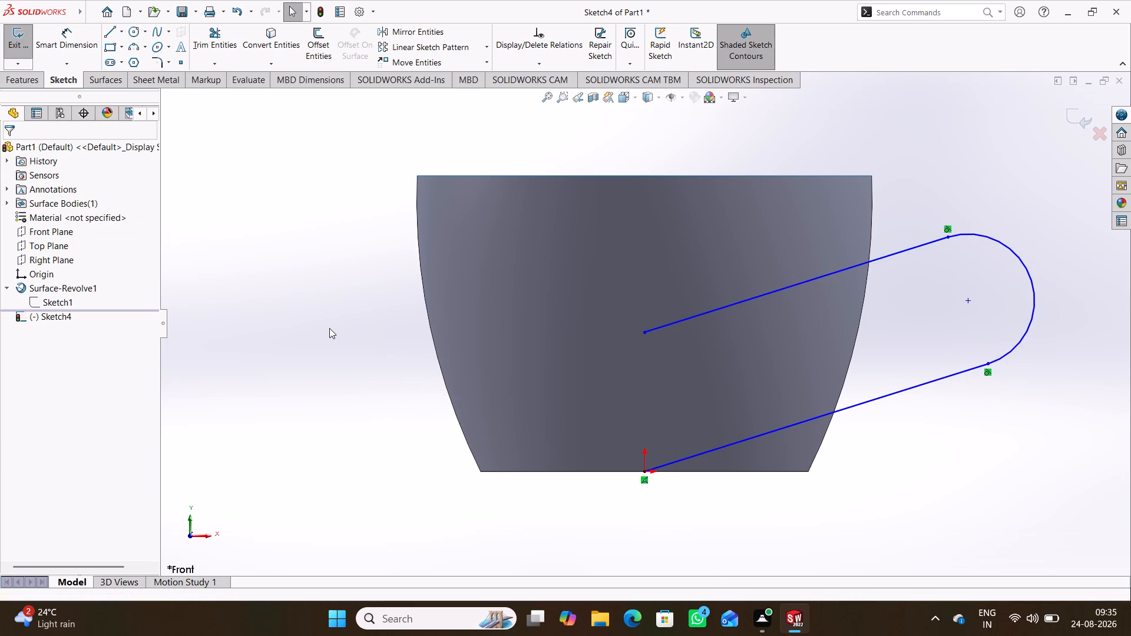
click(985, 443)
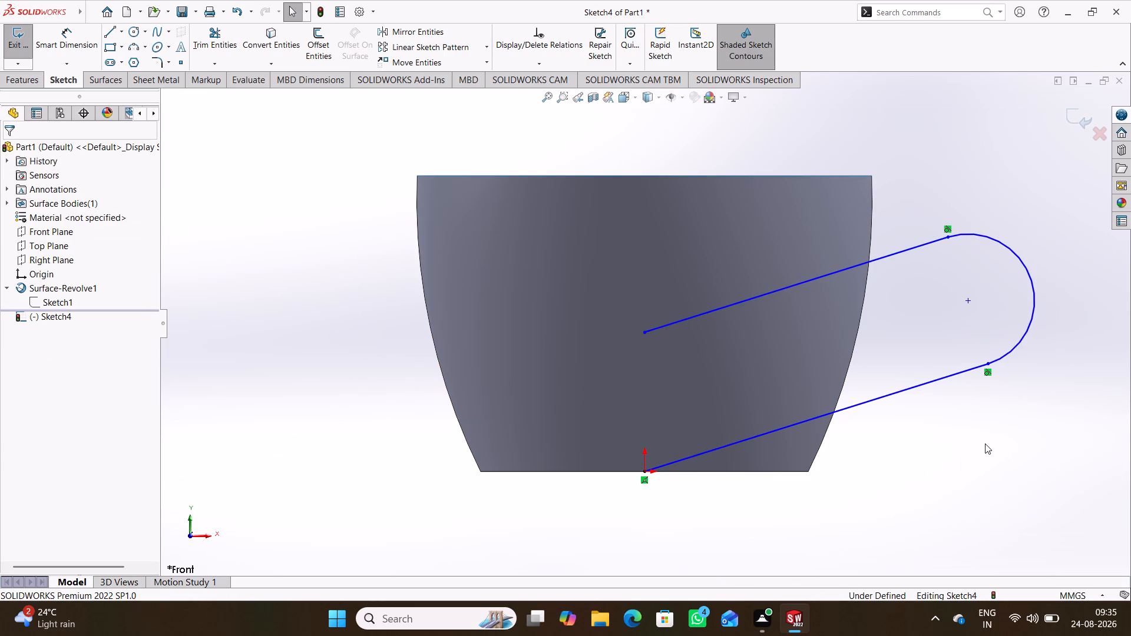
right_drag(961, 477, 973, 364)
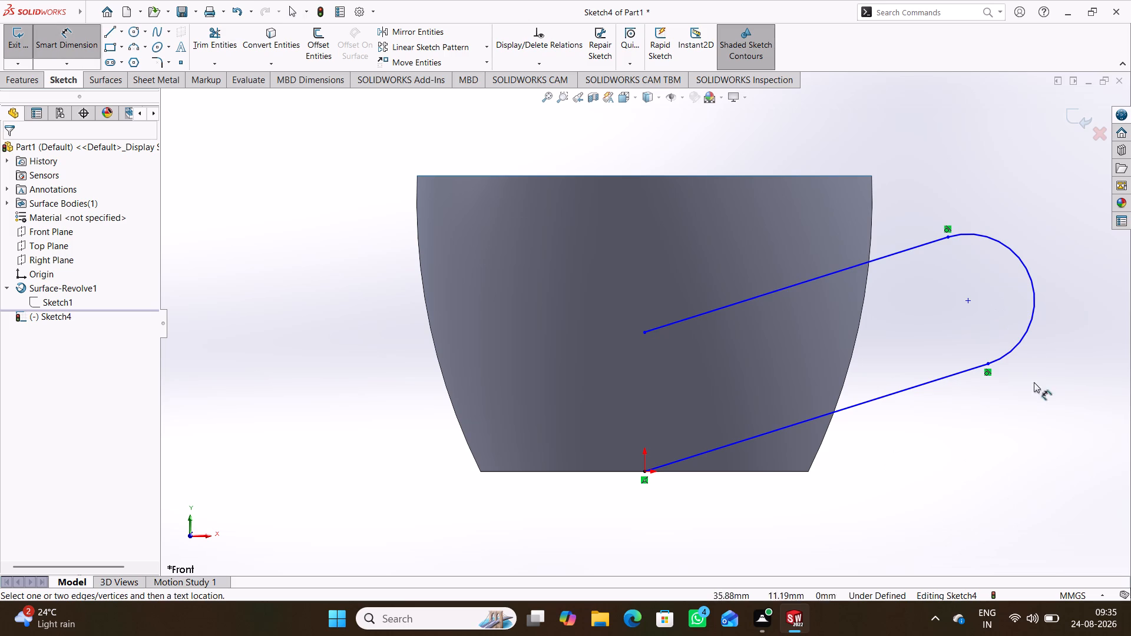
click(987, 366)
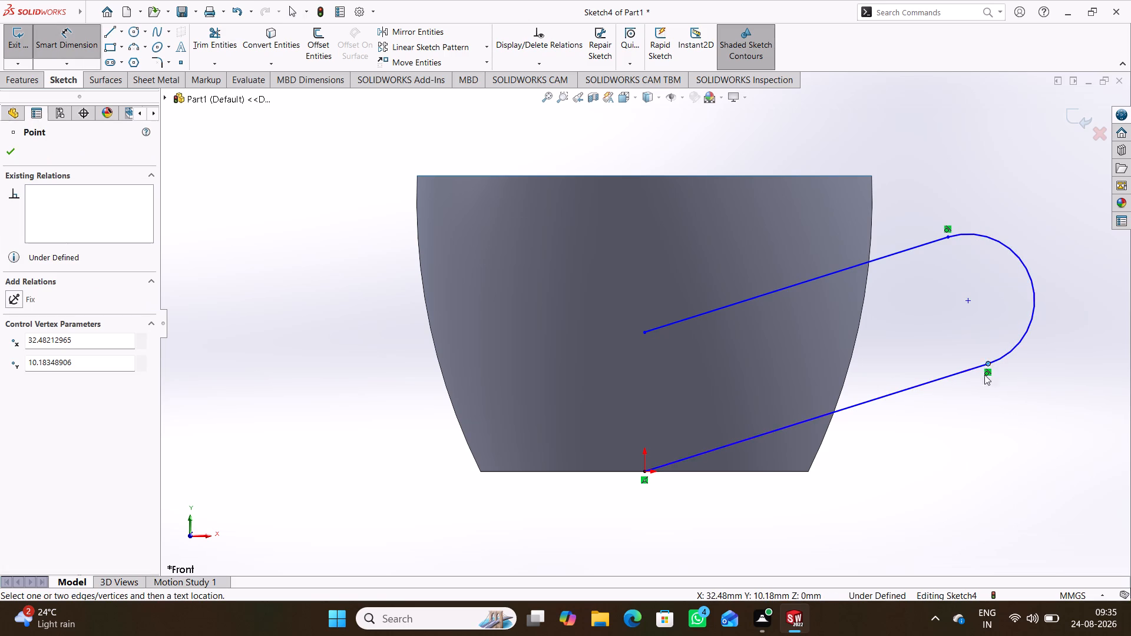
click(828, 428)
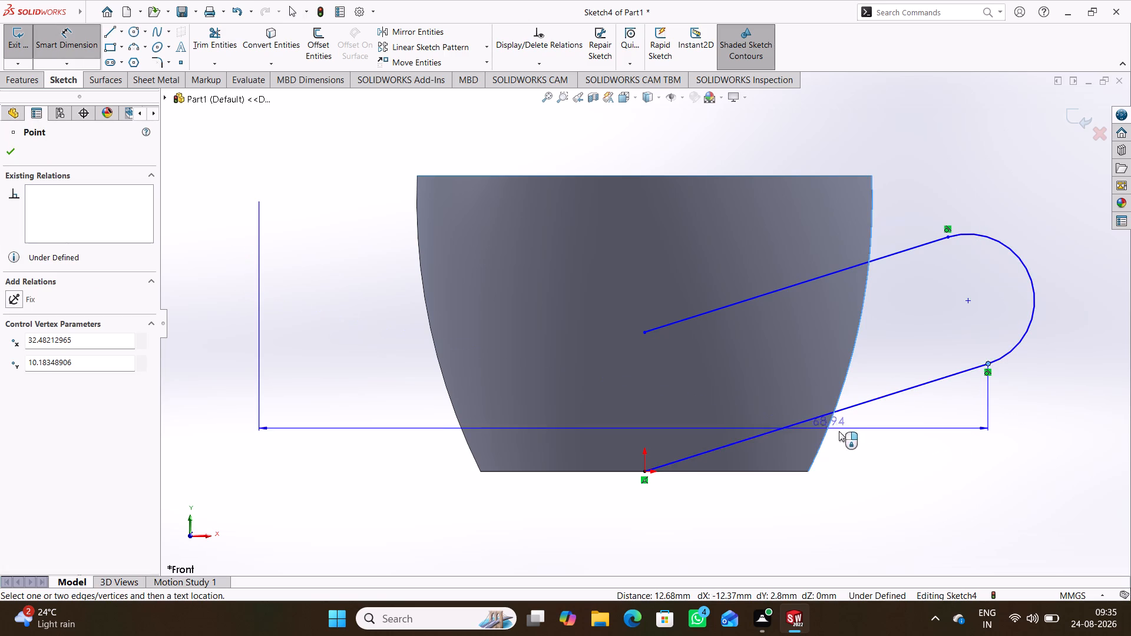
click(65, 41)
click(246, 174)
Dimension the handle path's lower sloped line from the origin to its arc endpoint as 32 mm.
click(73, 35)
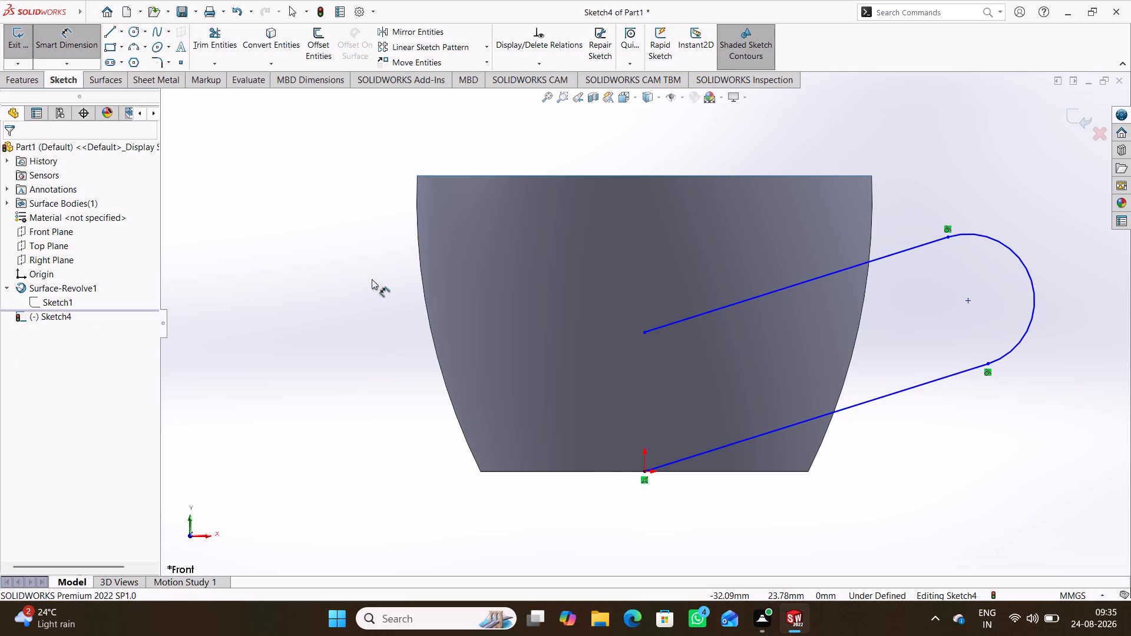
click(645, 472)
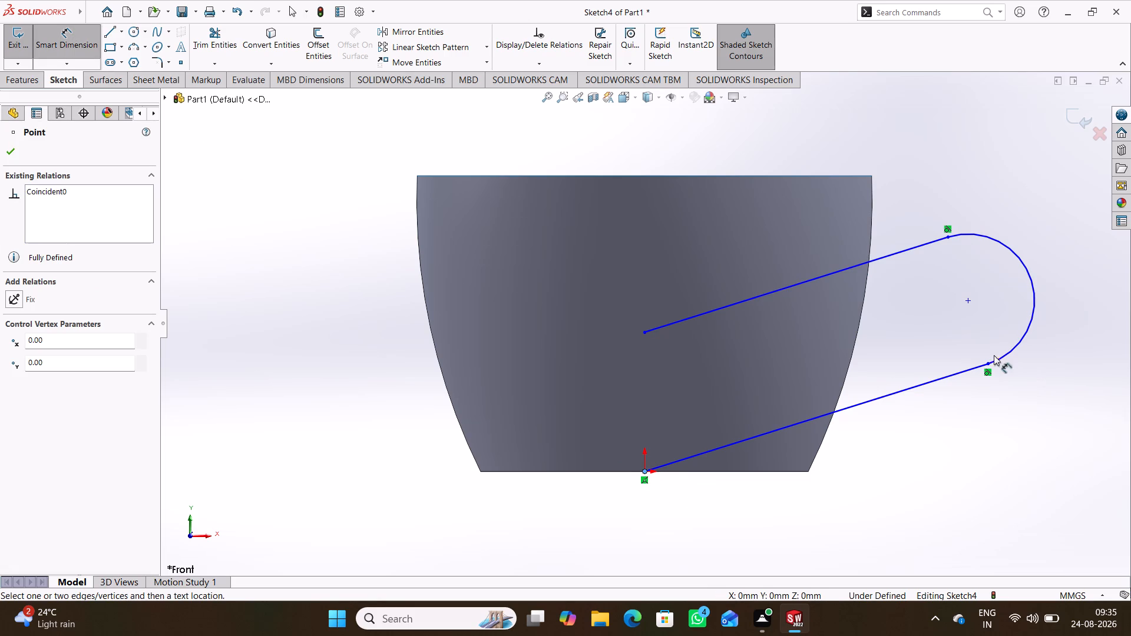
click(988, 363)
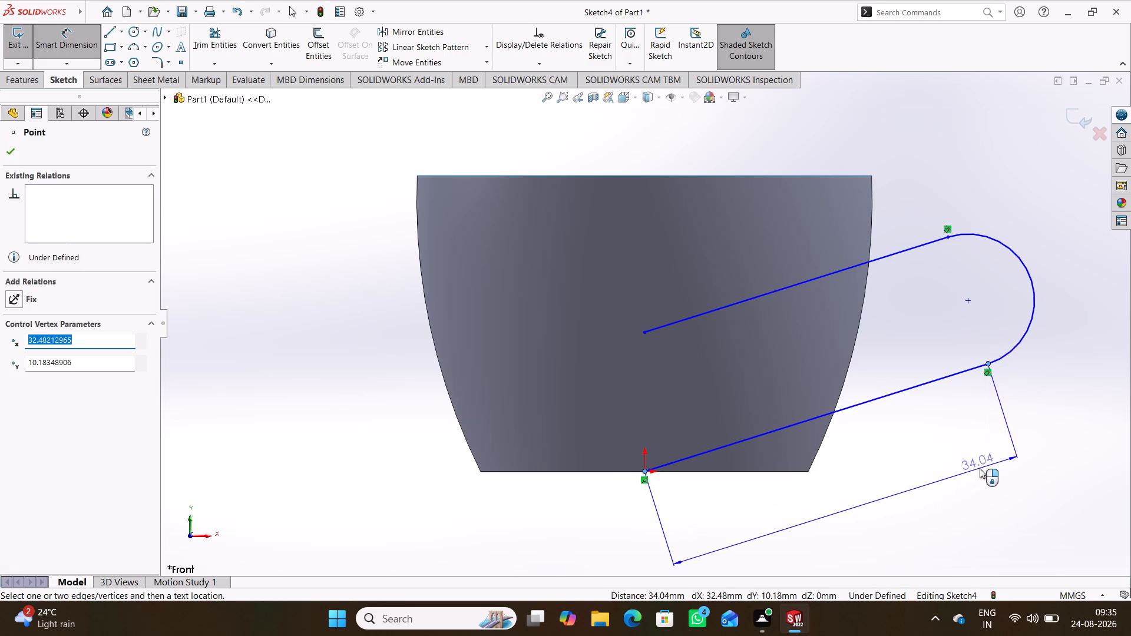
click(973, 469)
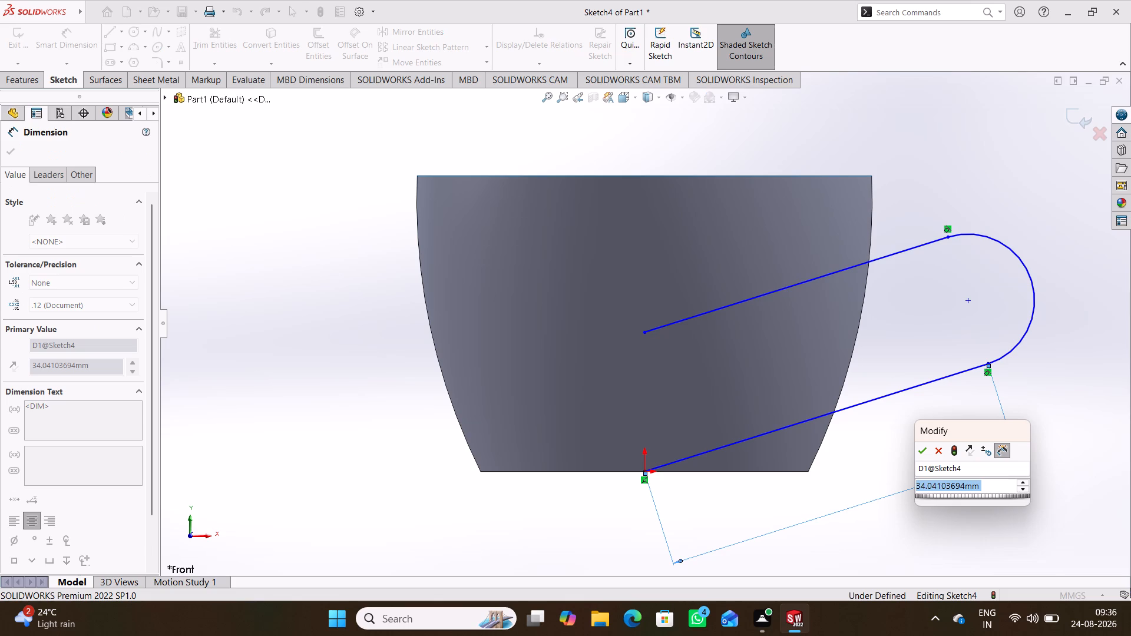
text(32)
key(Return)
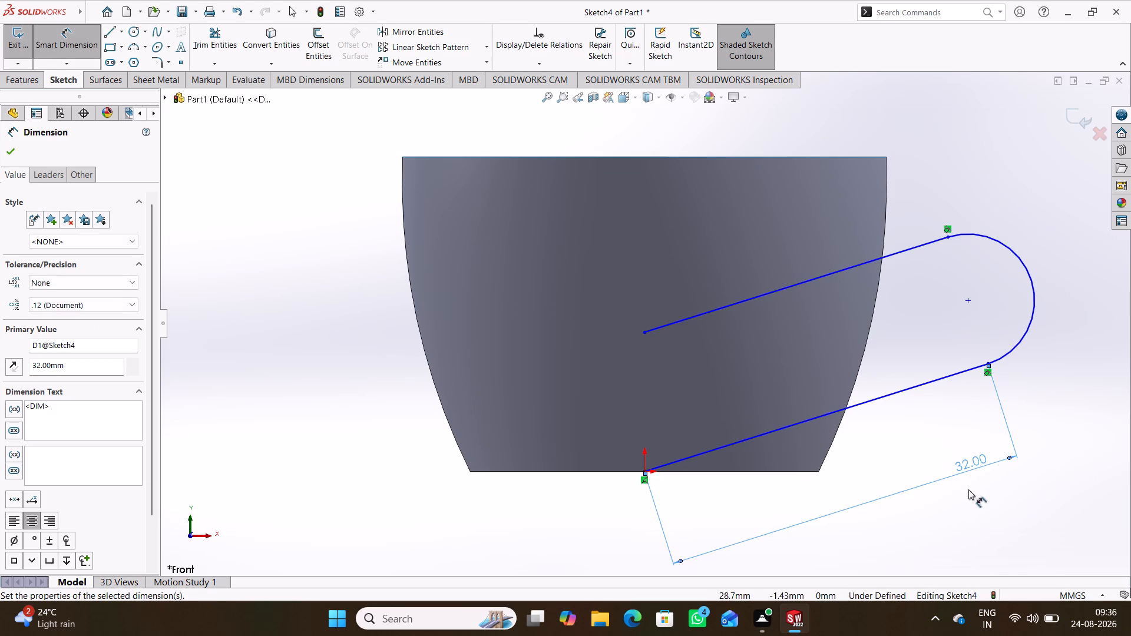
click(984, 525)
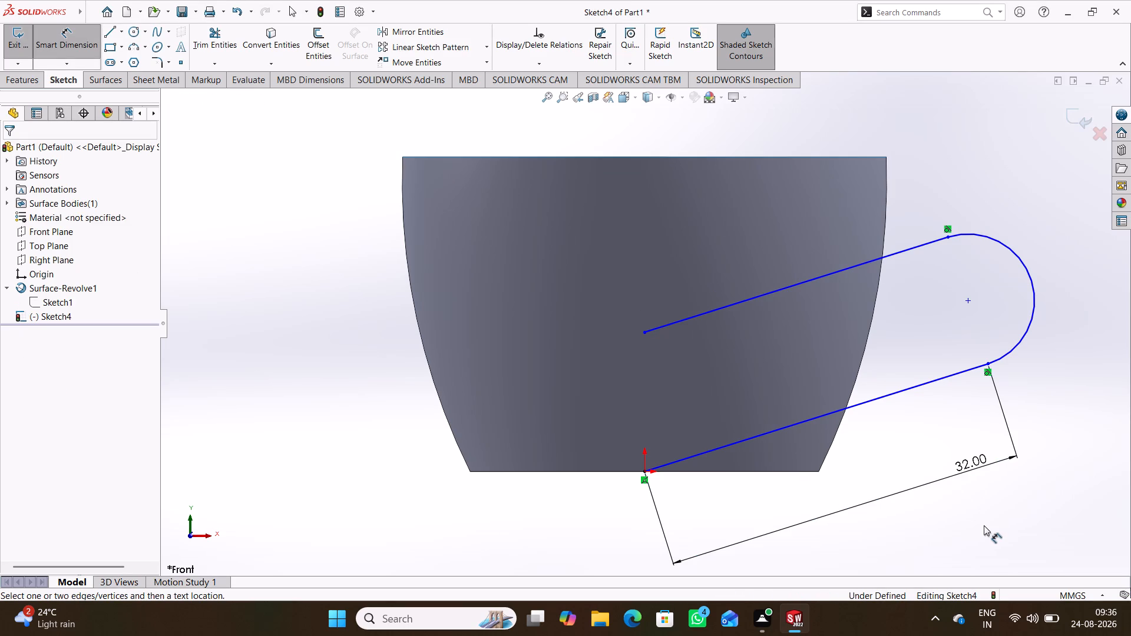
Dimension the horizontal distance between the two endpoints of the handle path's upper sloped line as 25 mm.
click(643, 332)
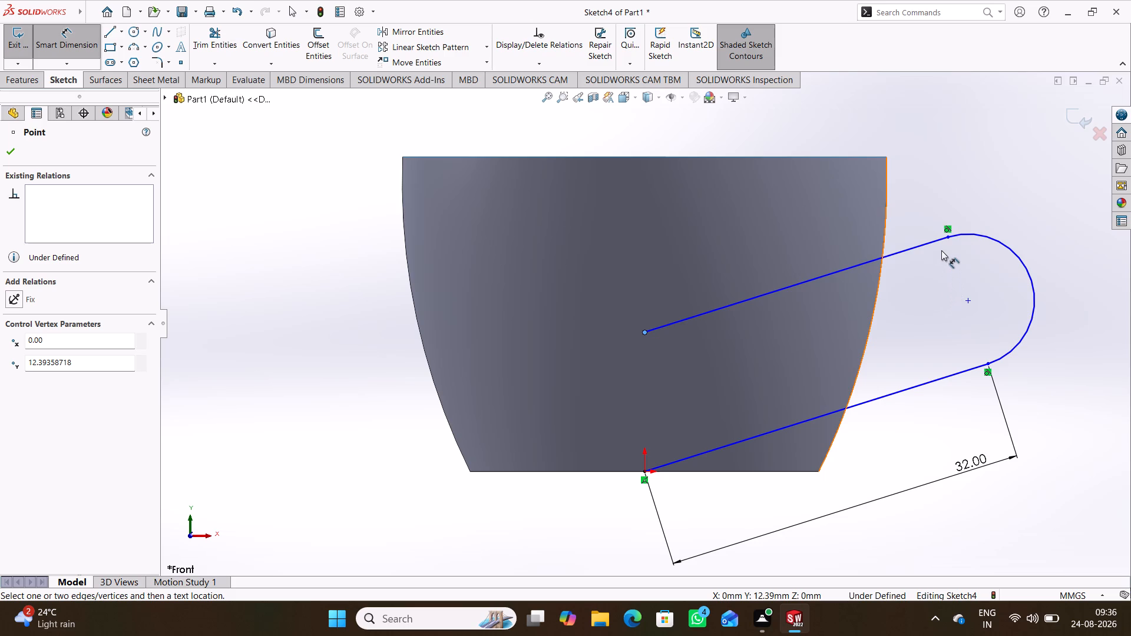
click(947, 235)
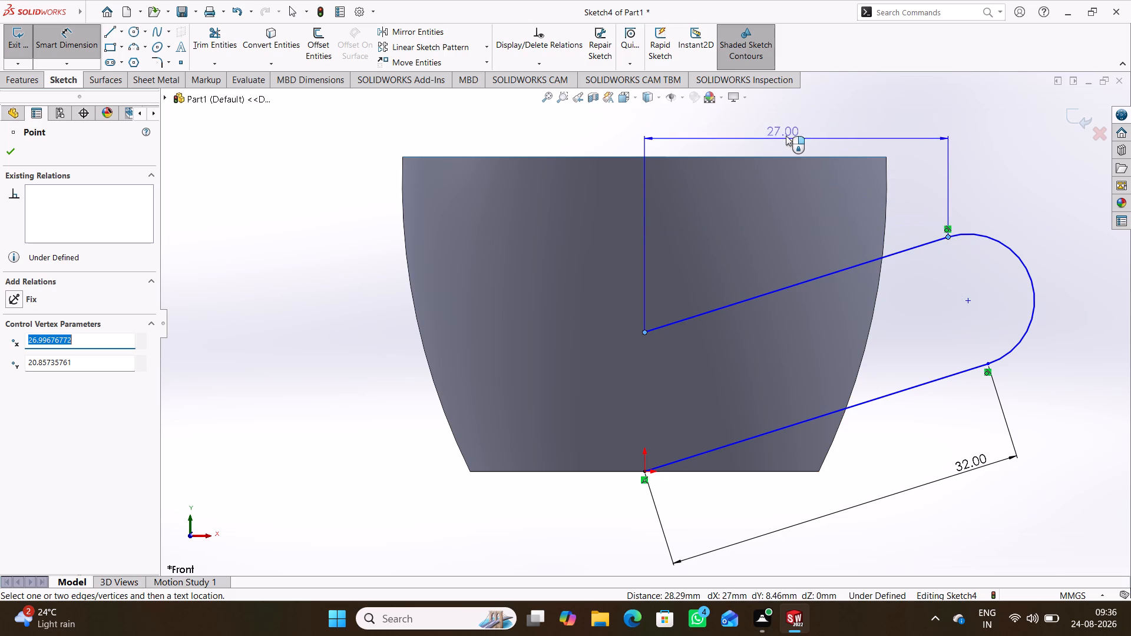
click(787, 134)
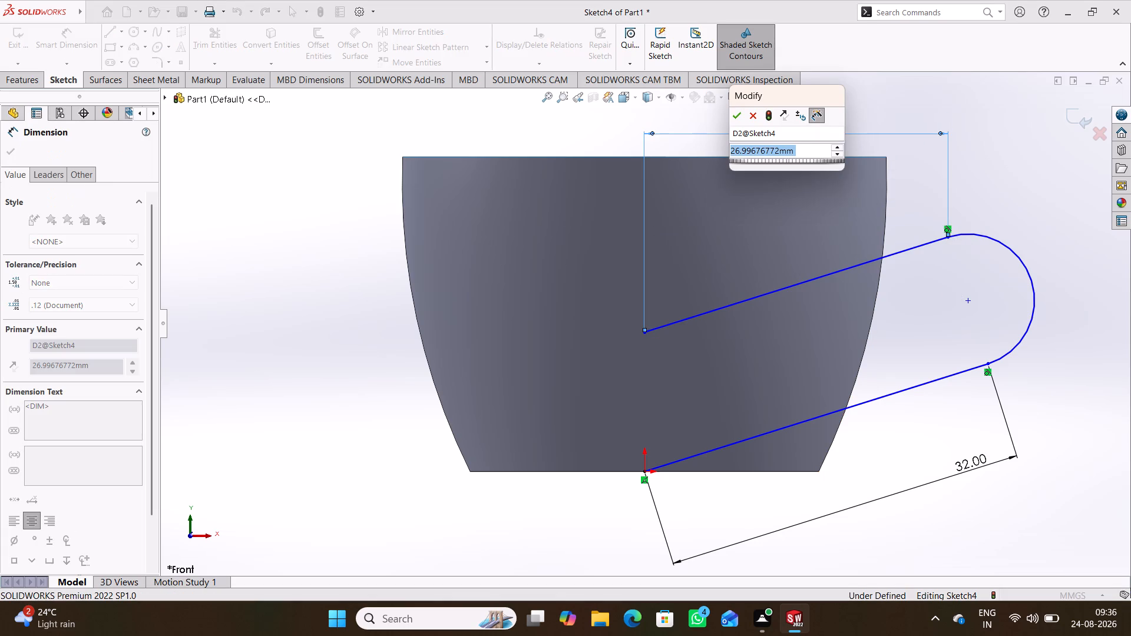
text(25)
key(Return)
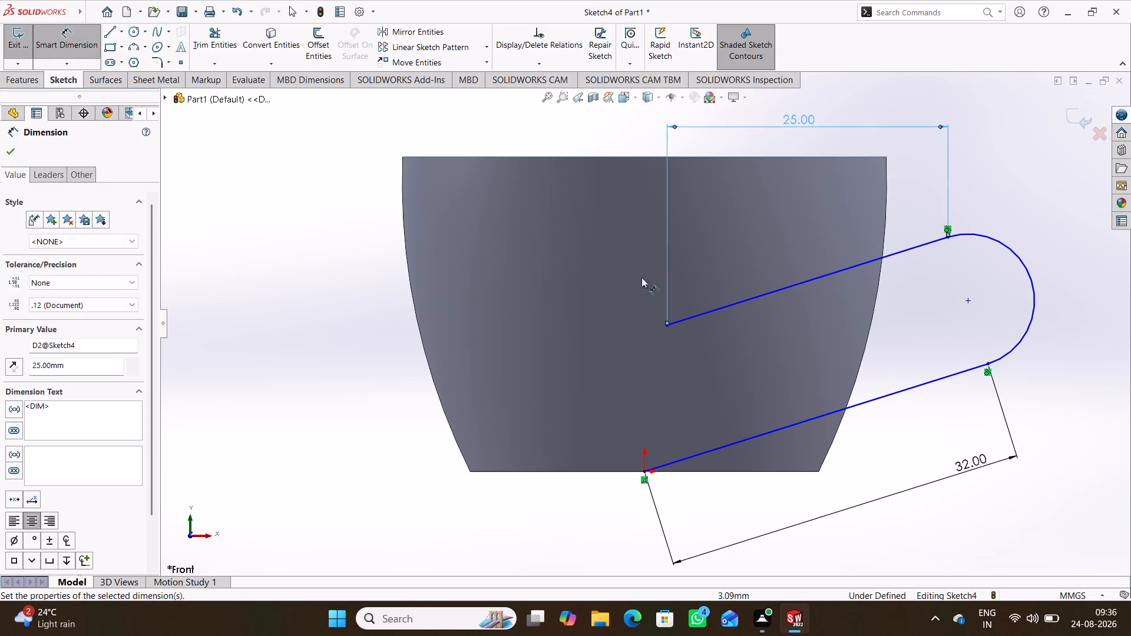
click(355, 377)
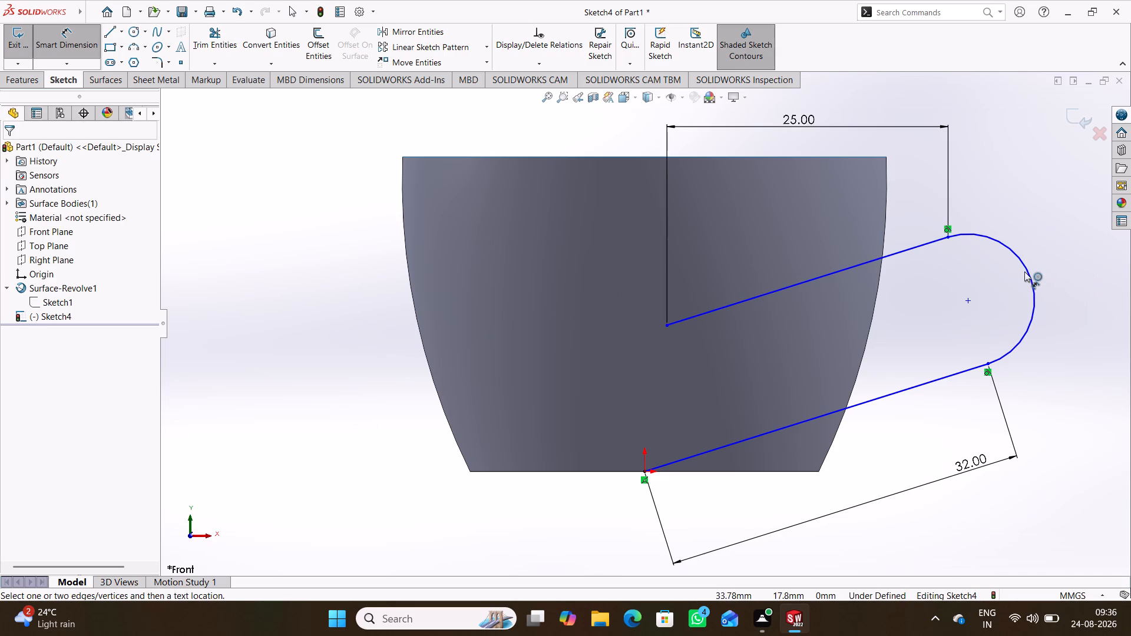
Dimension the handle path's end arc with a 9 mm radius.
click(1024, 271)
click(1051, 215)
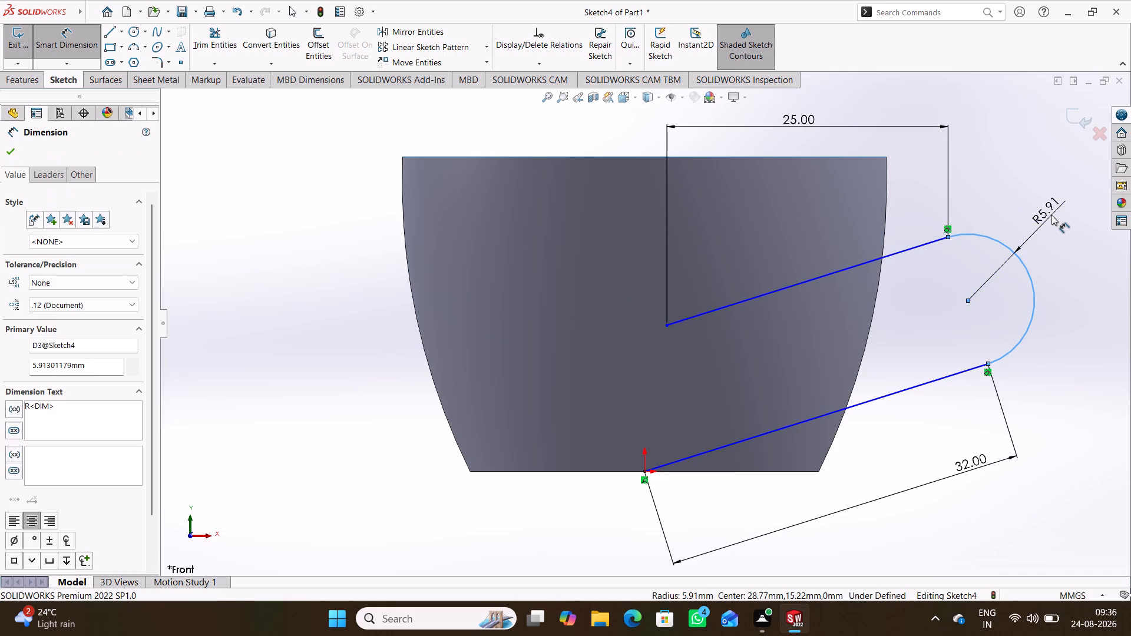
key(9)
key(Return)
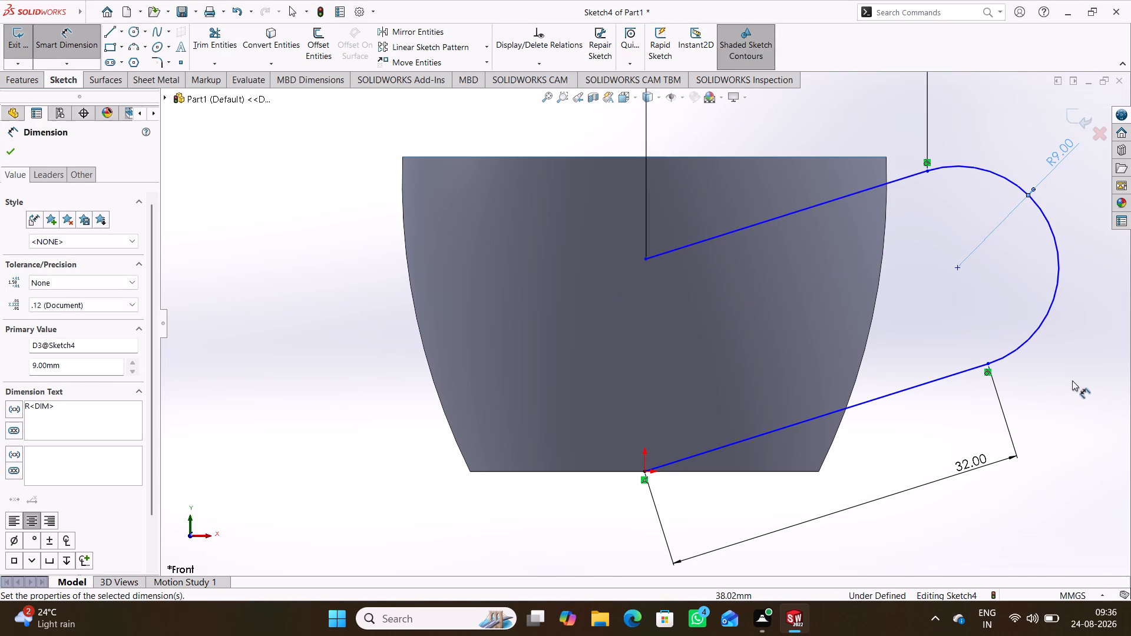
click(1073, 382)
right_drag(1026, 530, 1036, 426)
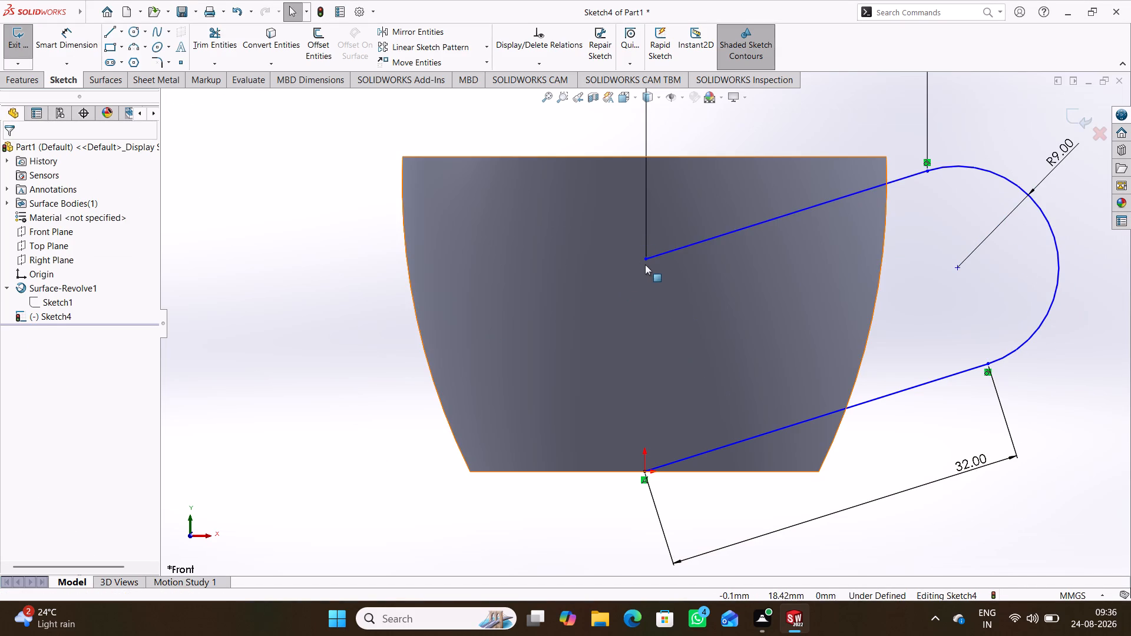
Add a vertical relation between the upper line's inner endpoint and the origin.
click(649, 260)
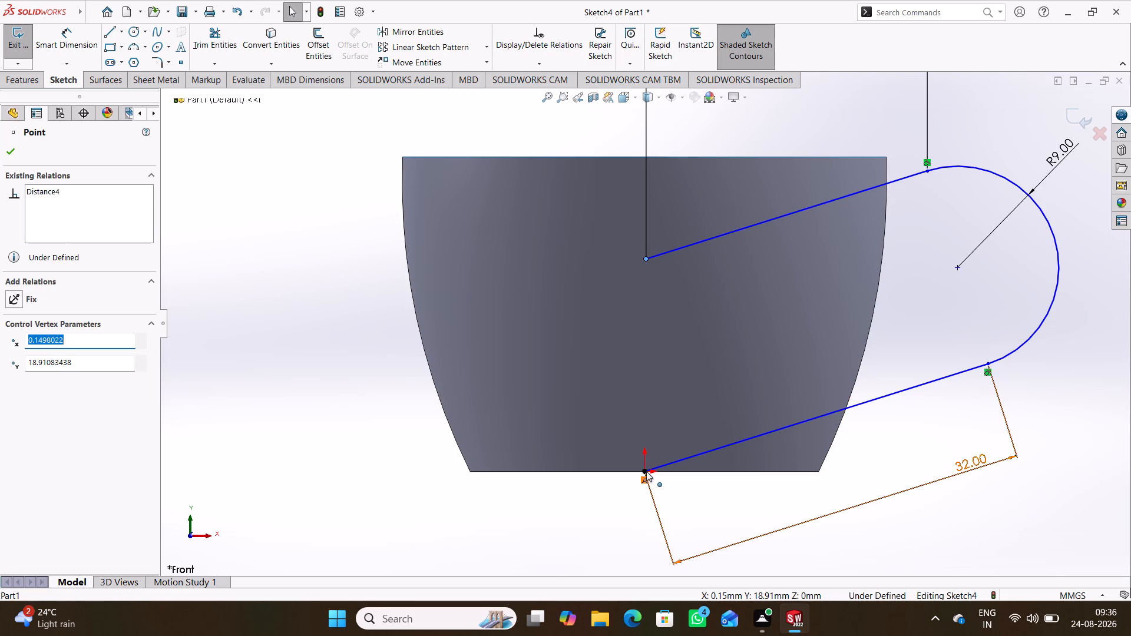
ctrl+click(646, 471)
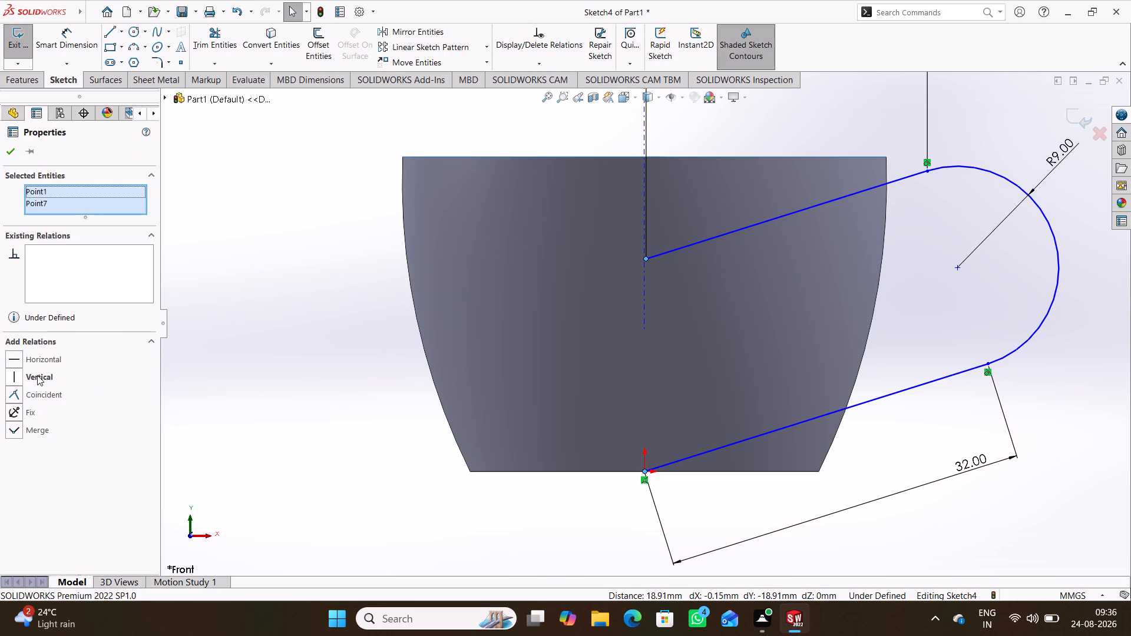
click(37, 373)
click(307, 344)
Make the handle path's upper and lower sloped lines parallel and finish the path sketch.
scroll(407, 410, up, 1)
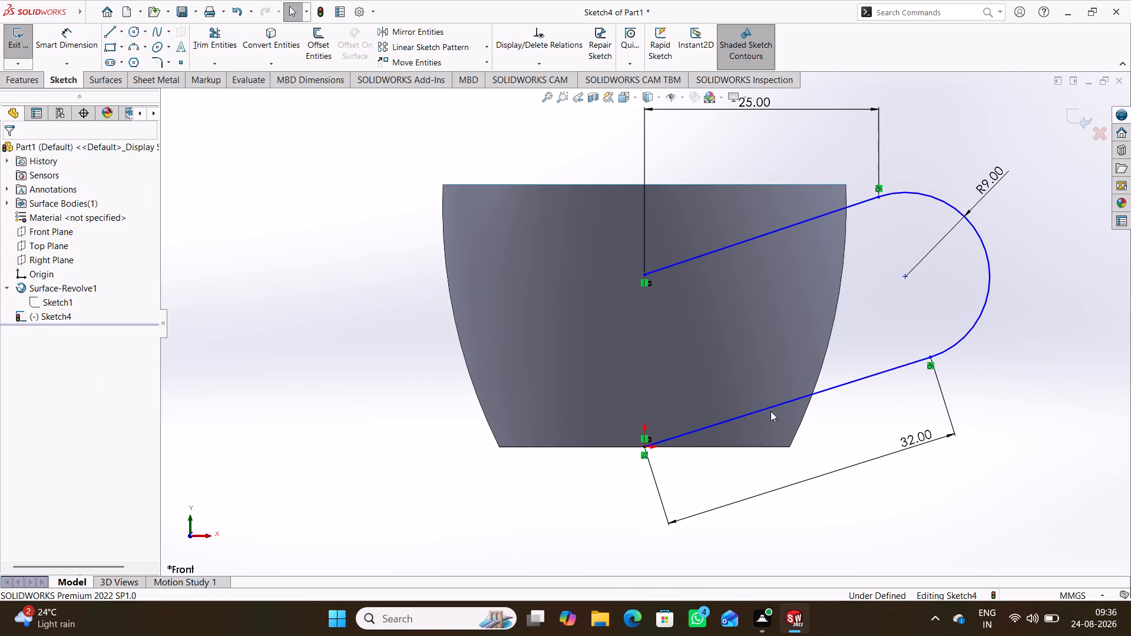
click(821, 389)
ctrl+click(795, 223)
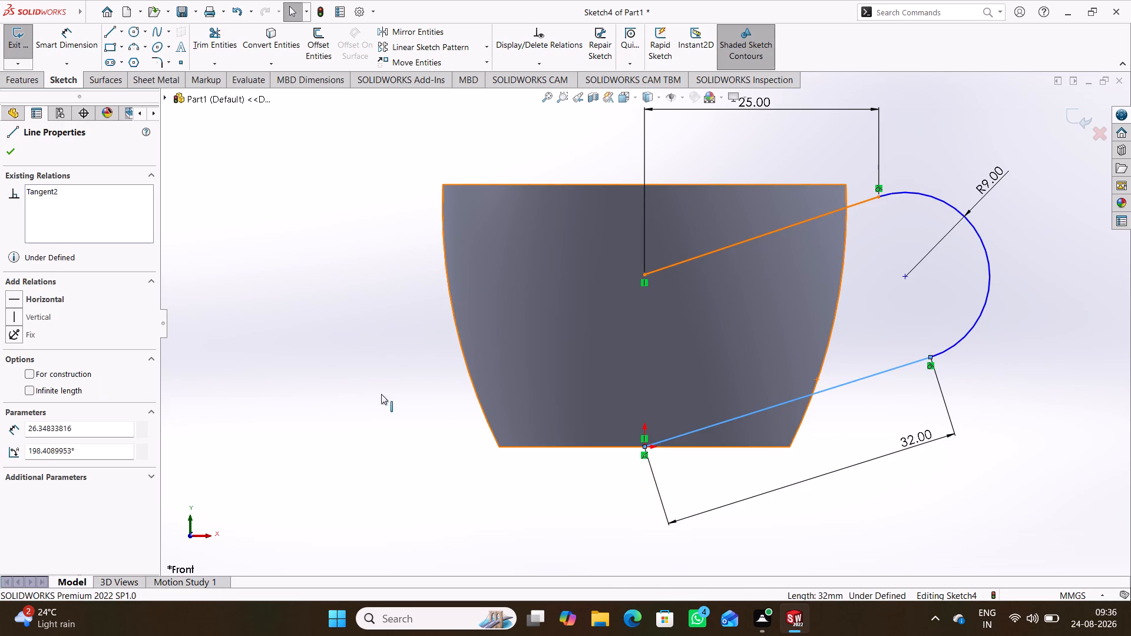
click(44, 430)
click(286, 366)
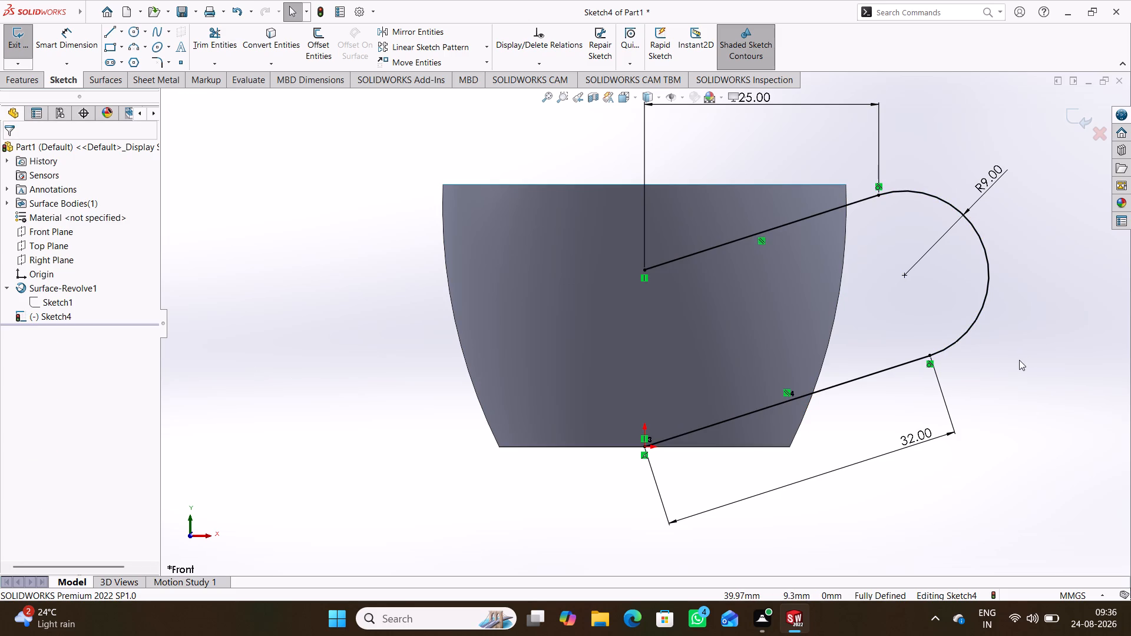
click(1070, 118)
On the Right Plane, sketch a free-standing ellipse beside the cup with radii of about 6.5 mm and 5.2 mm.
middle_drag(425, 405, 373, 431)
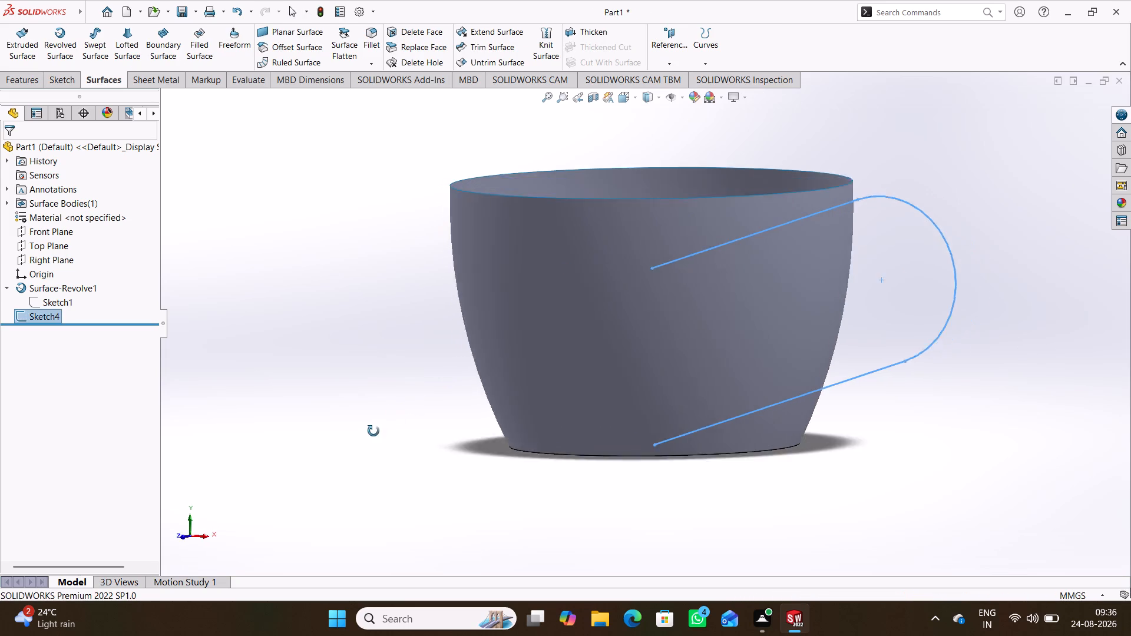
middle_drag(373, 431, 348, 453)
click(42, 259)
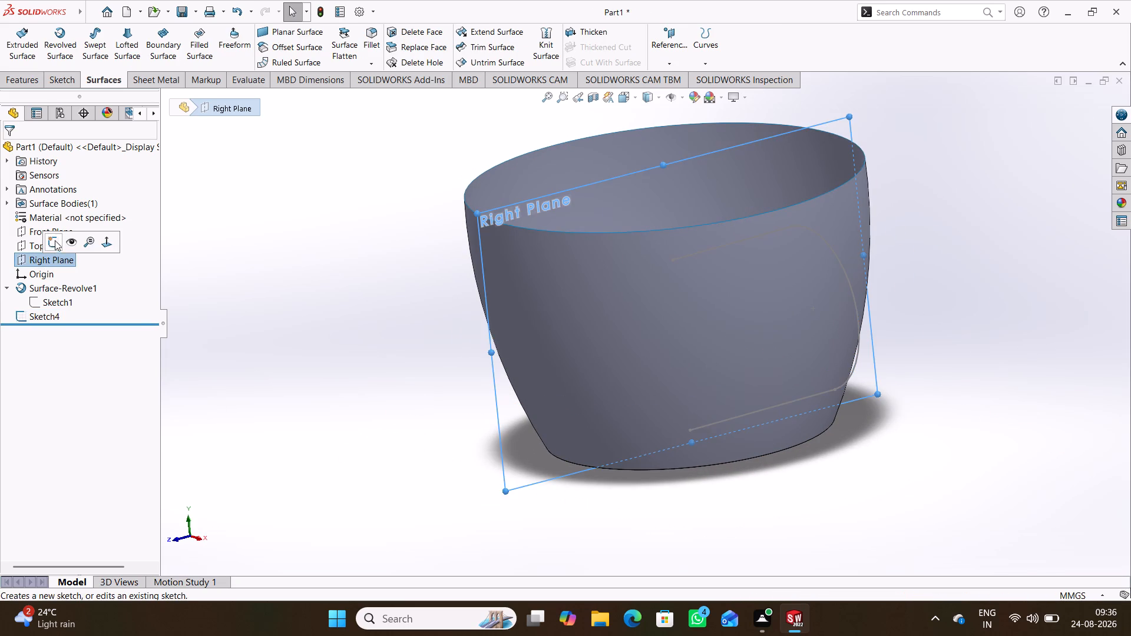
click(55, 237)
scroll(494, 300, up, 2)
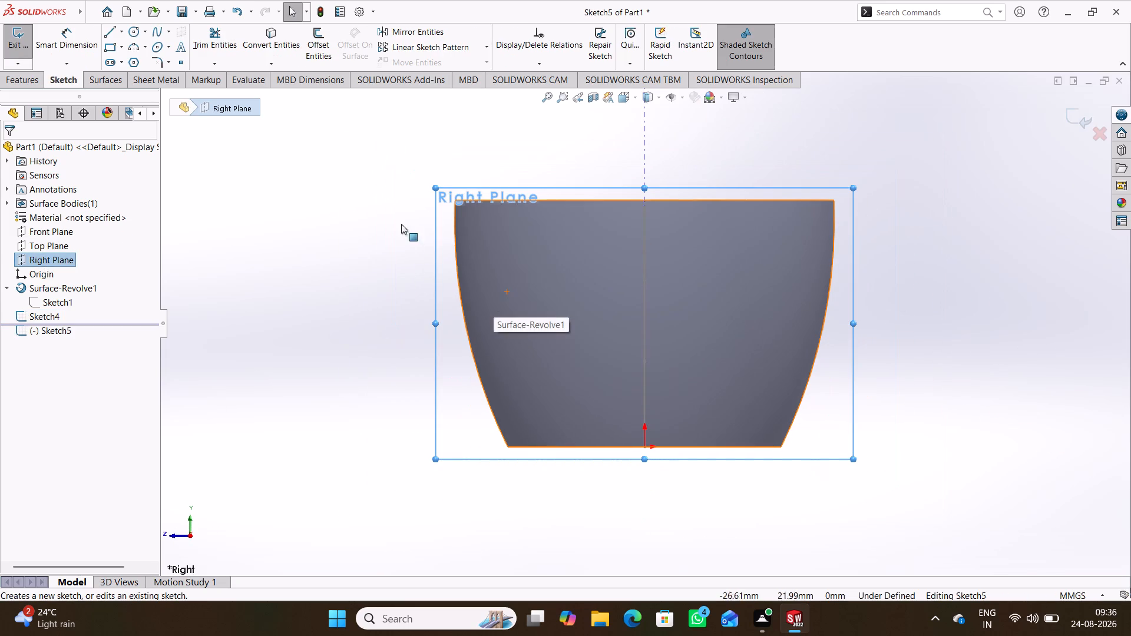
click(156, 48)
click(280, 231)
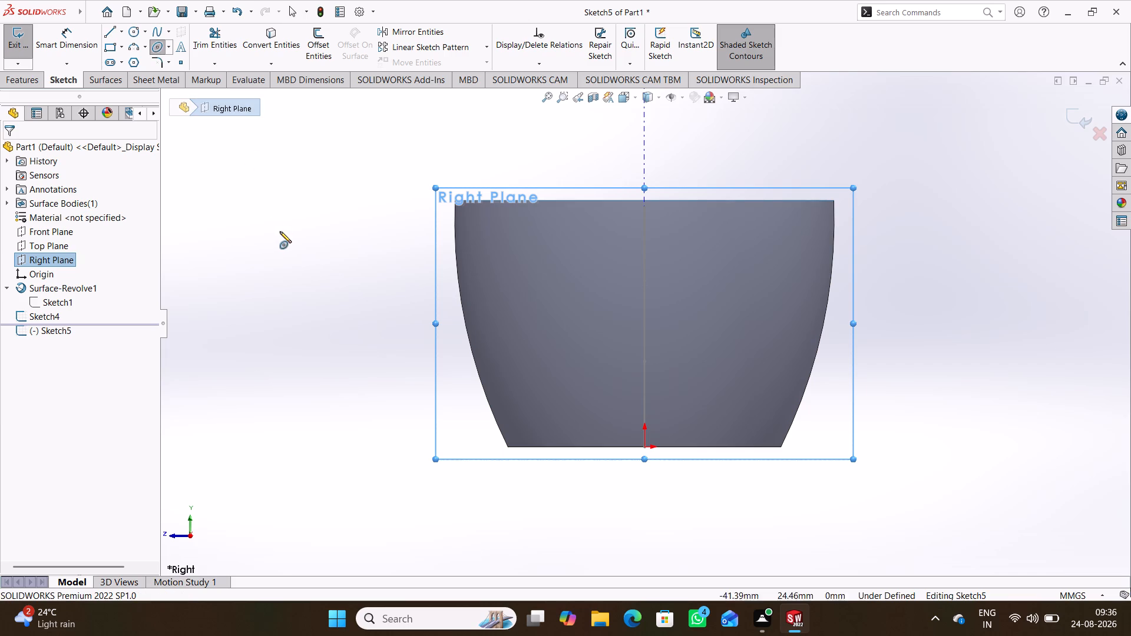
click(325, 227)
click(293, 173)
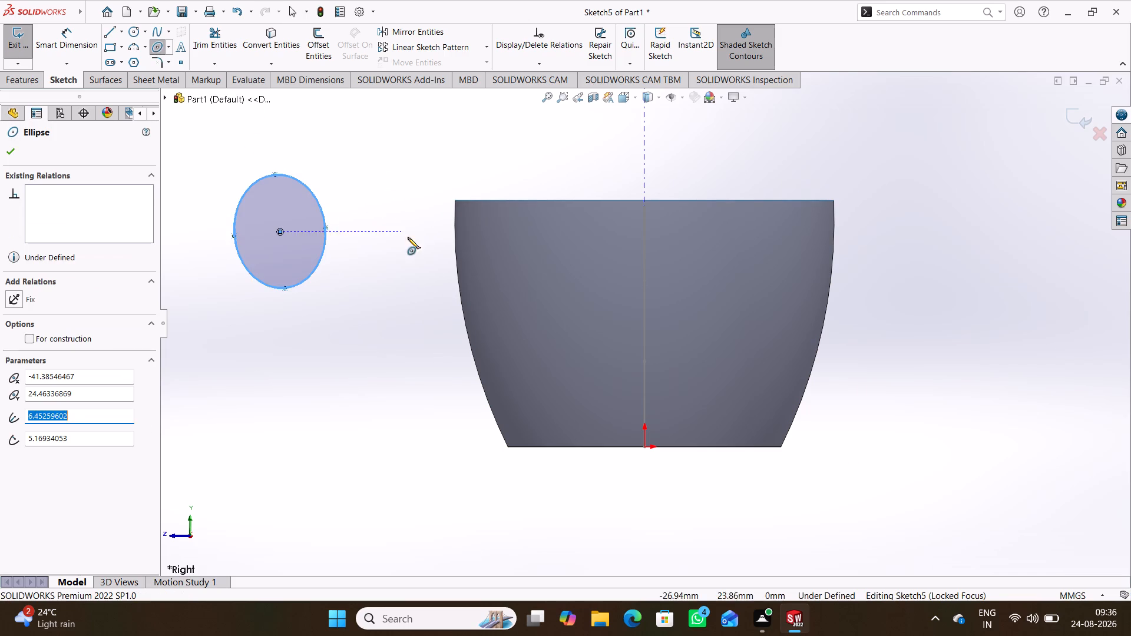
right_click(408, 237)
click(426, 248)
click(361, 283)
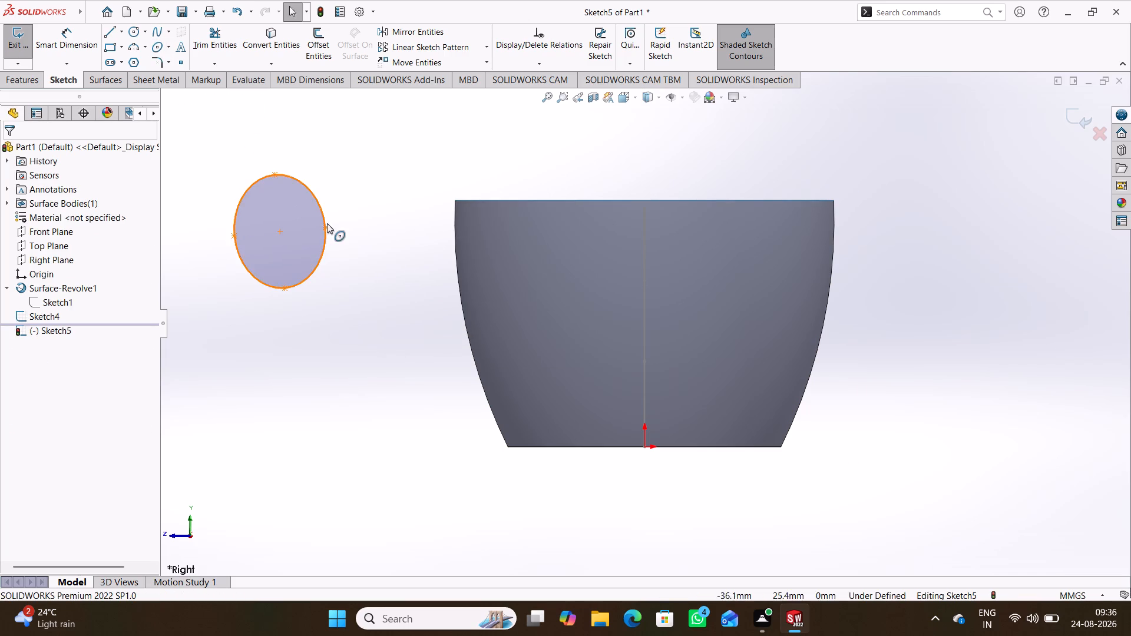
Add a horizontal relation between the ellipse's centre and the side point on its minor axis.
click(325, 228)
ctrl+click(280, 232)
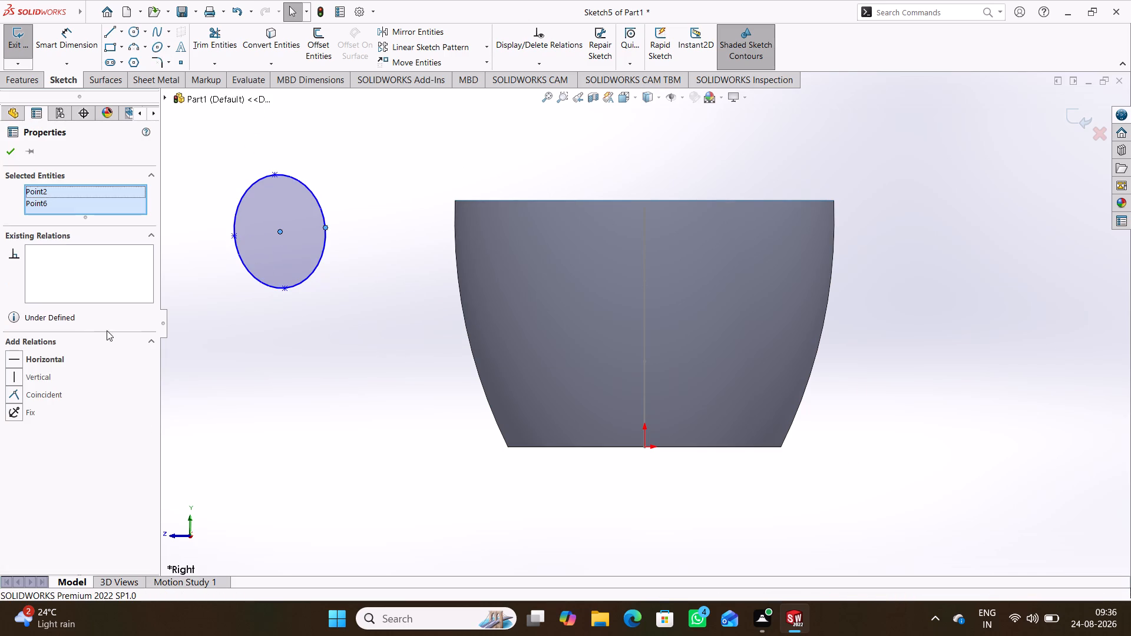
click(57, 360)
click(229, 352)
Dimension the ellipse's overall width between its two side points as 5 mm.
right_drag(302, 402, 338, 256)
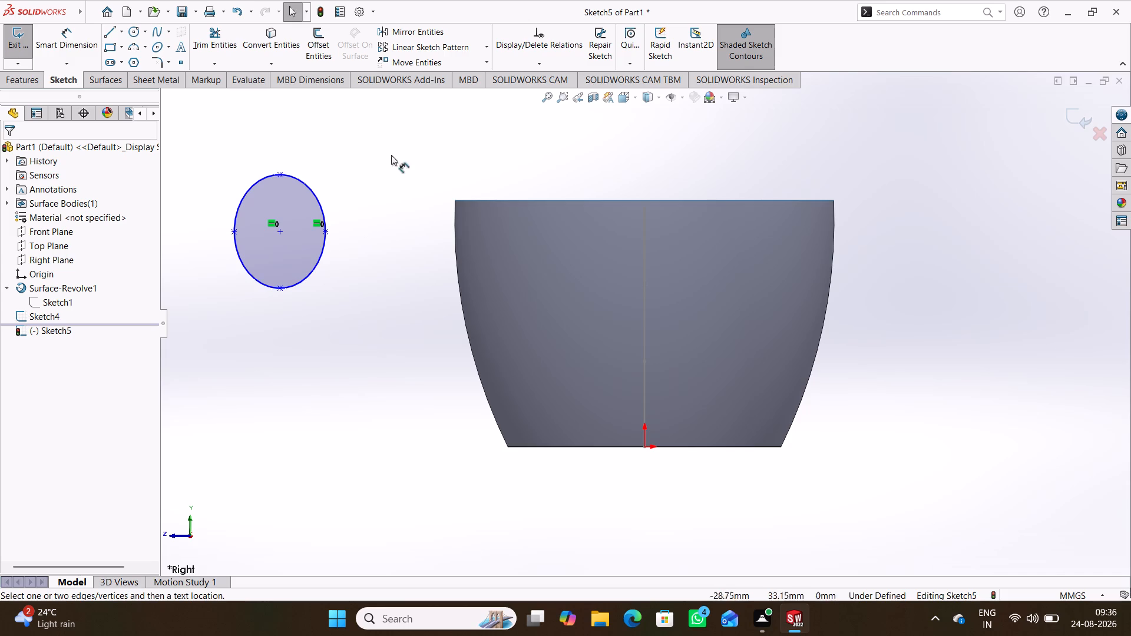
click(328, 231)
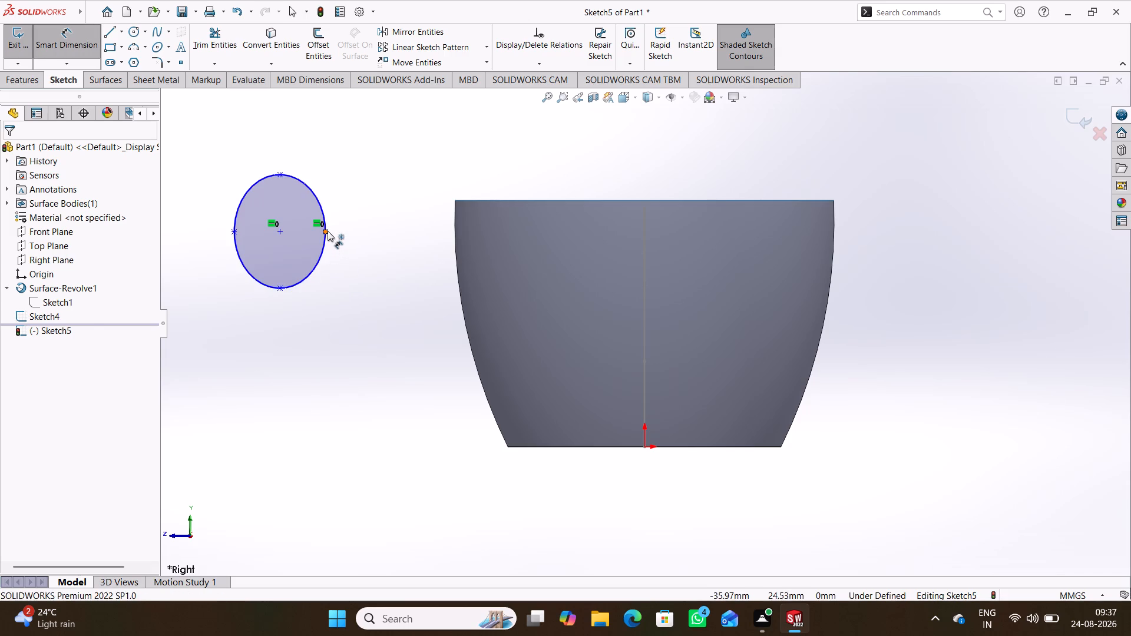
click(234, 228)
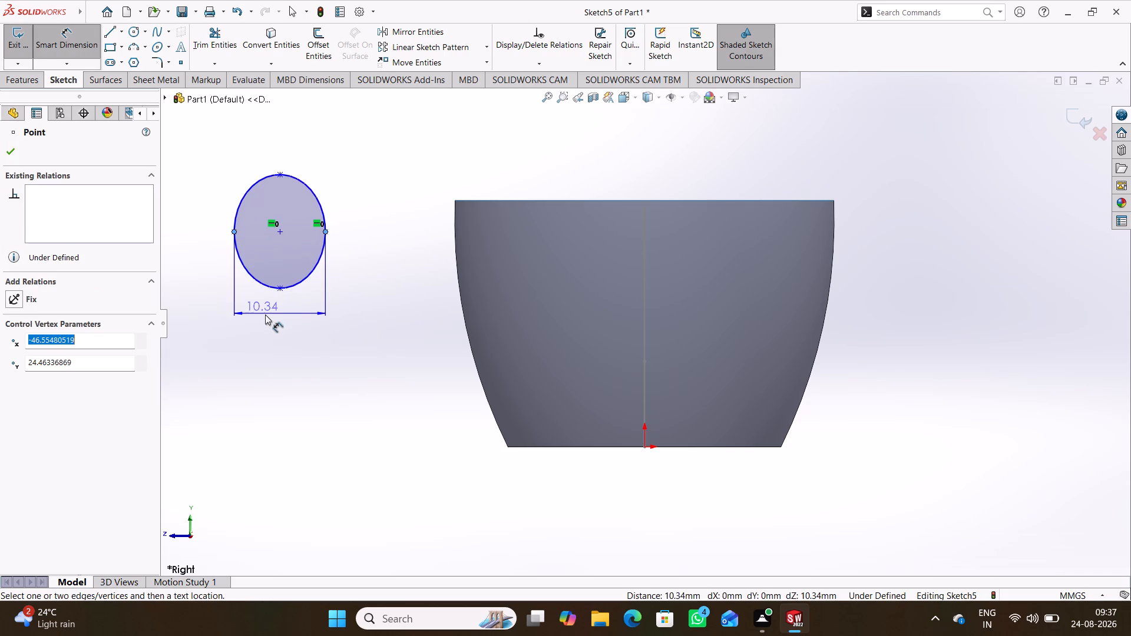
click(274, 319)
key(5)
key(Return)
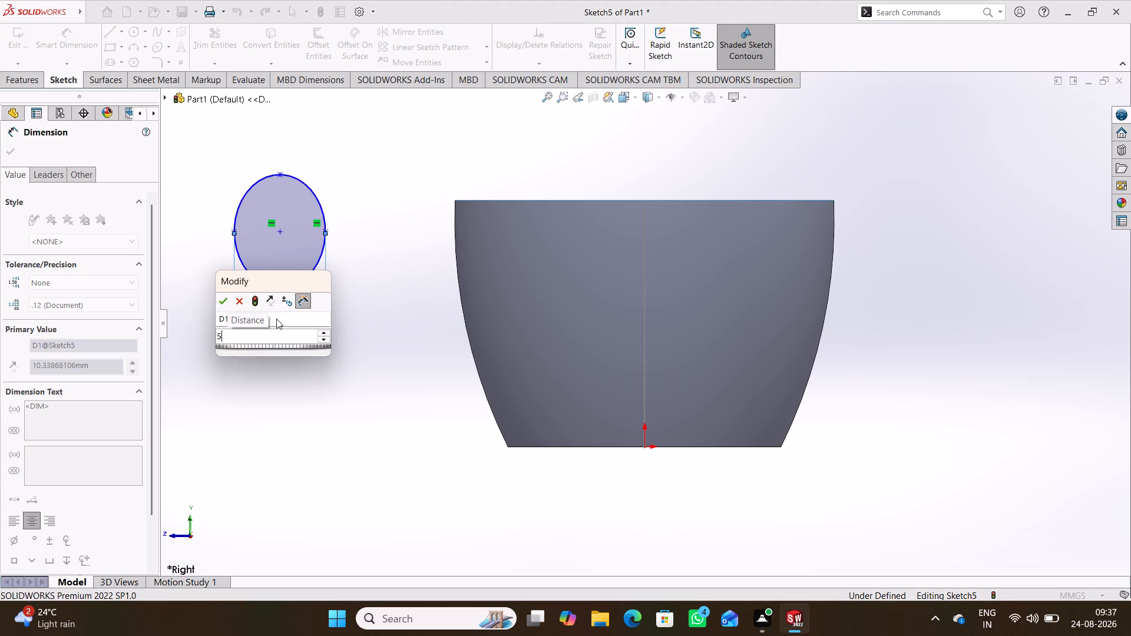
click(275, 438)
Dimension the ellipse's overall height between its top and bottom points as 2 mm.
scroll(289, 324, up, 2)
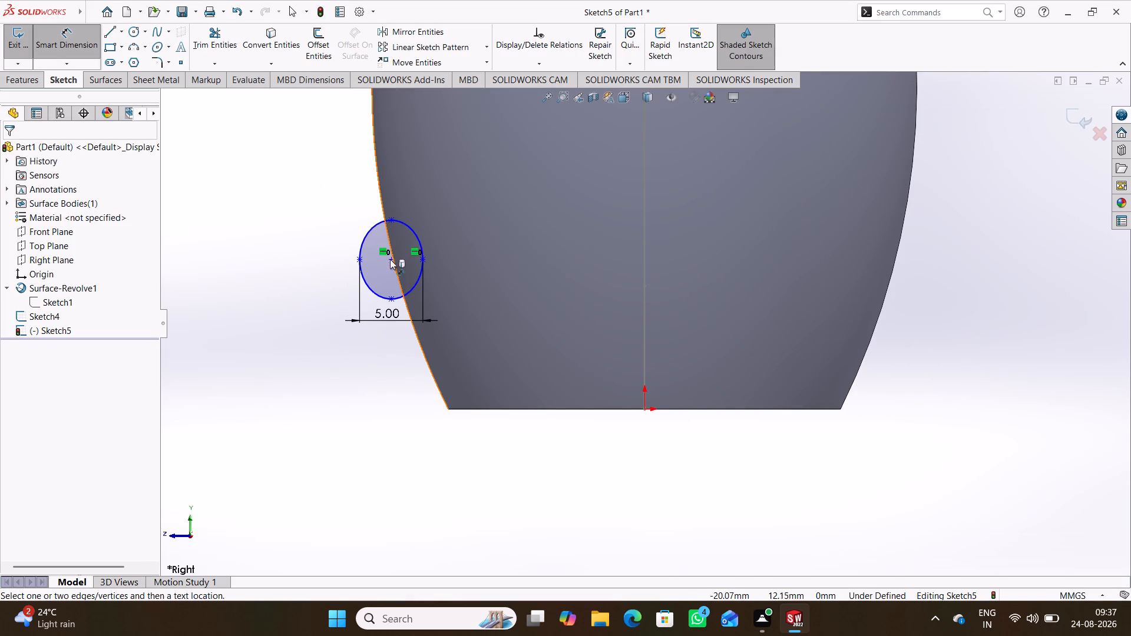
click(382, 296)
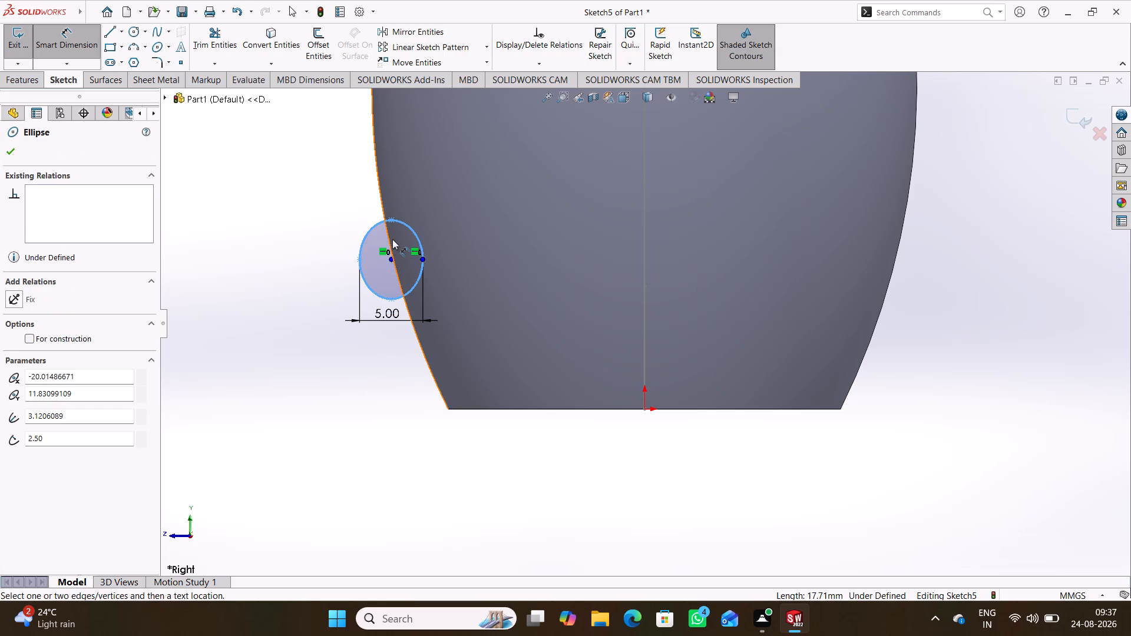
click(393, 221)
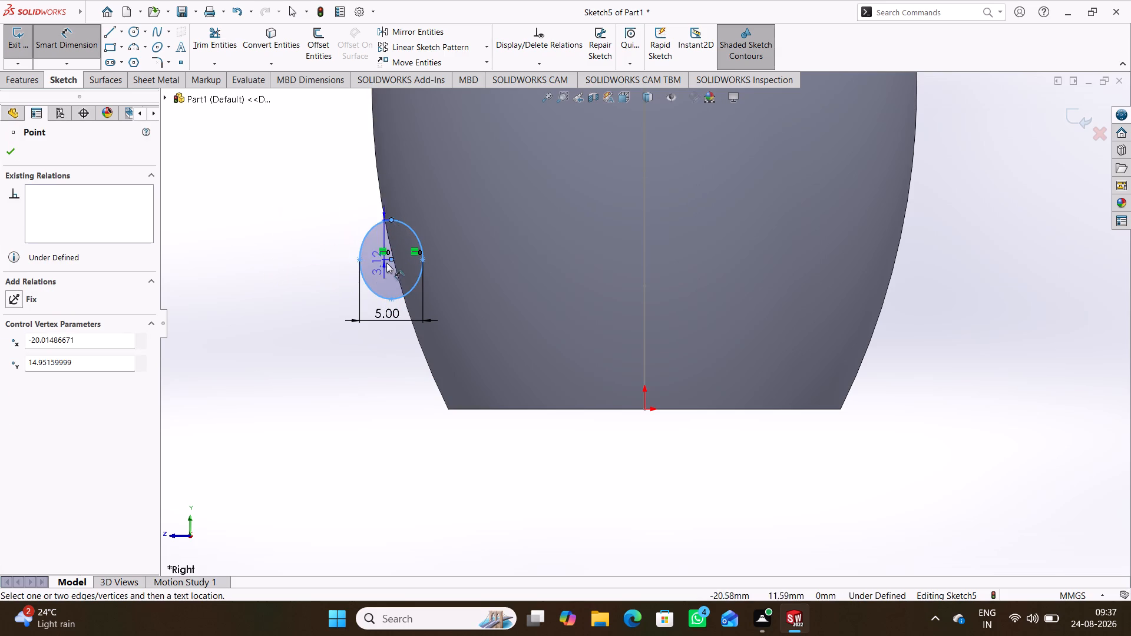
click(87, 47)
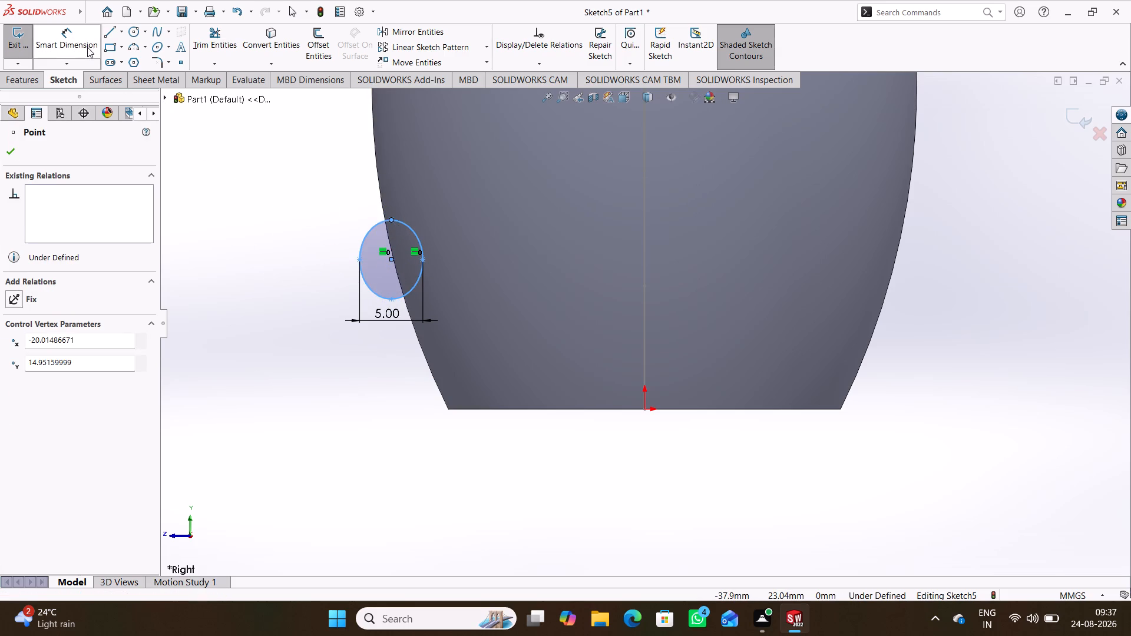
click(81, 46)
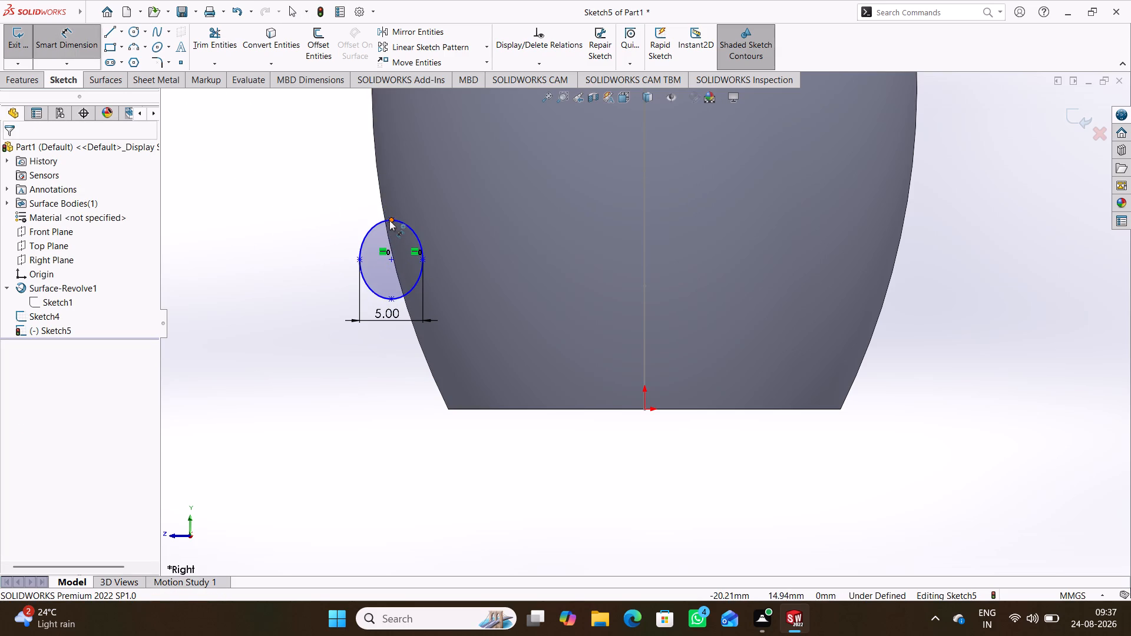
click(392, 219)
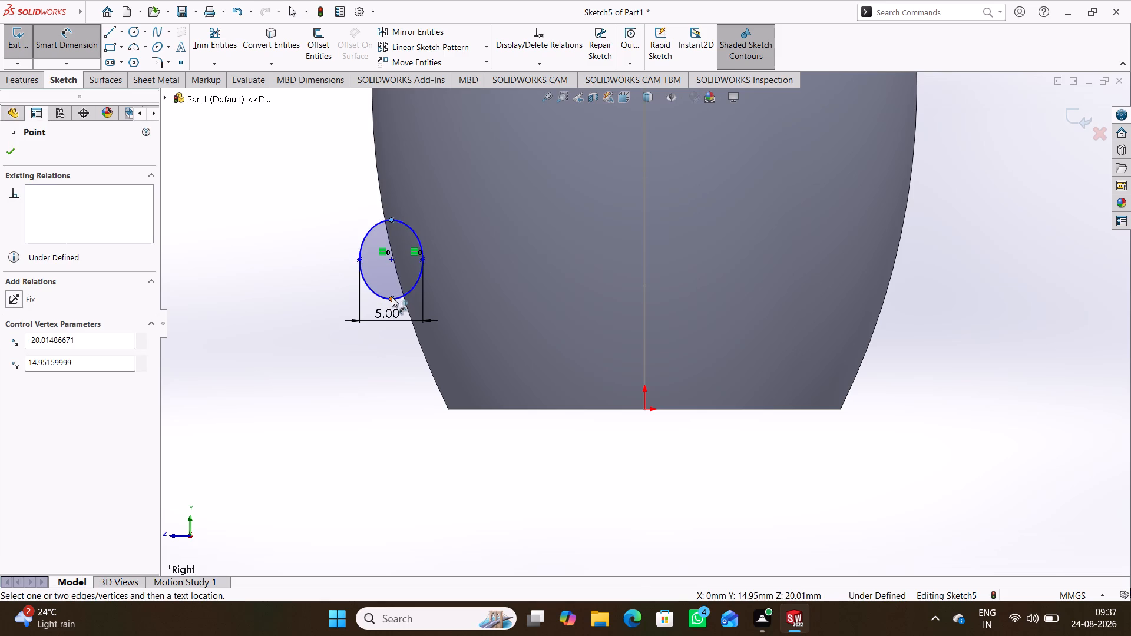
click(392, 297)
click(307, 261)
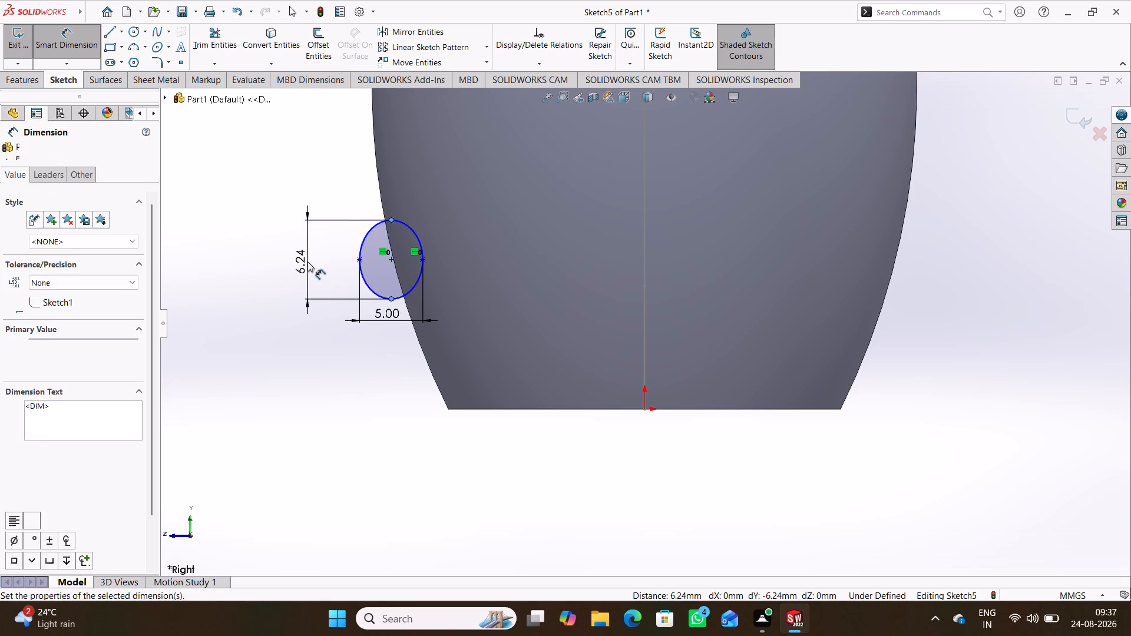
key(2)
key(Return)
click(333, 426)
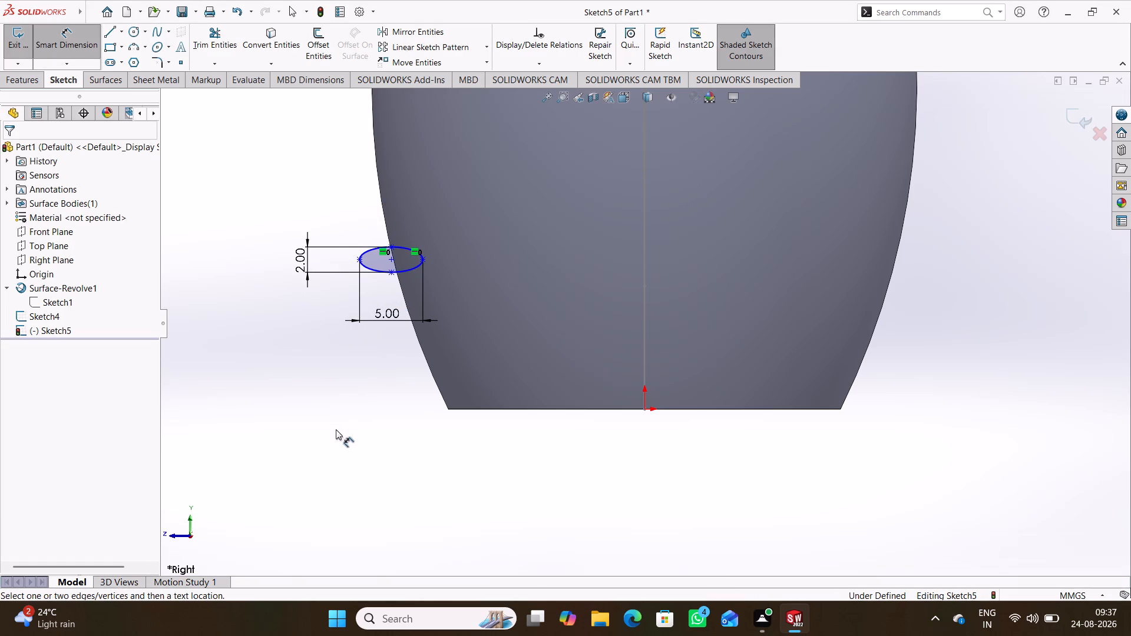
right_drag(337, 429, 313, 276)
Make the ellipse's centre coincident with the origin.
scroll(381, 243, up, 2)
scroll(553, 261, down, 2)
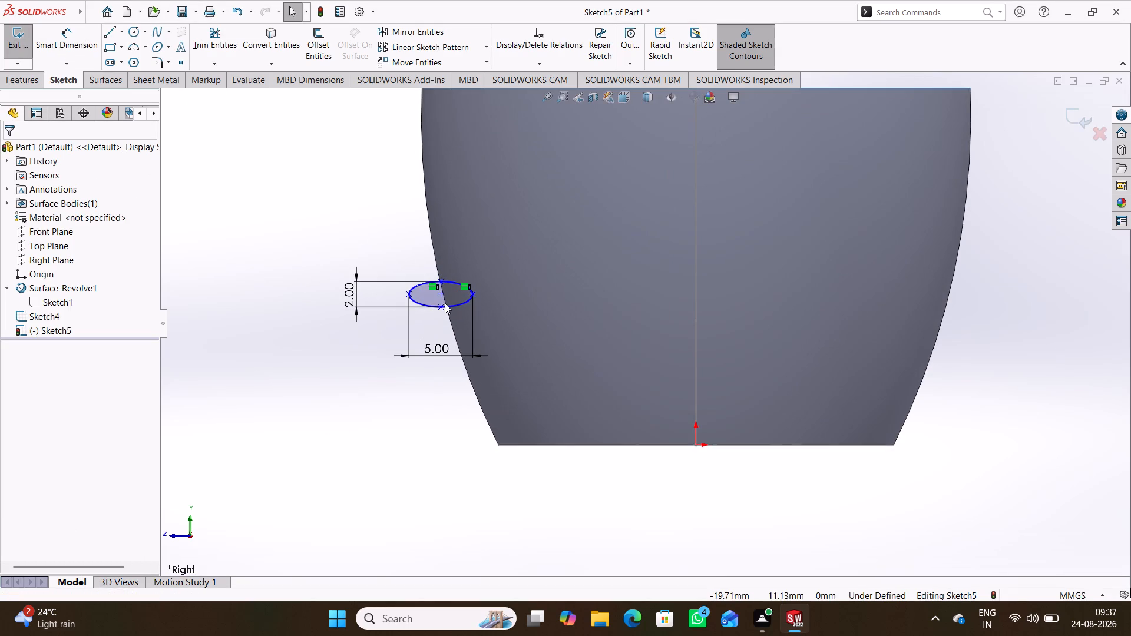
click(442, 294)
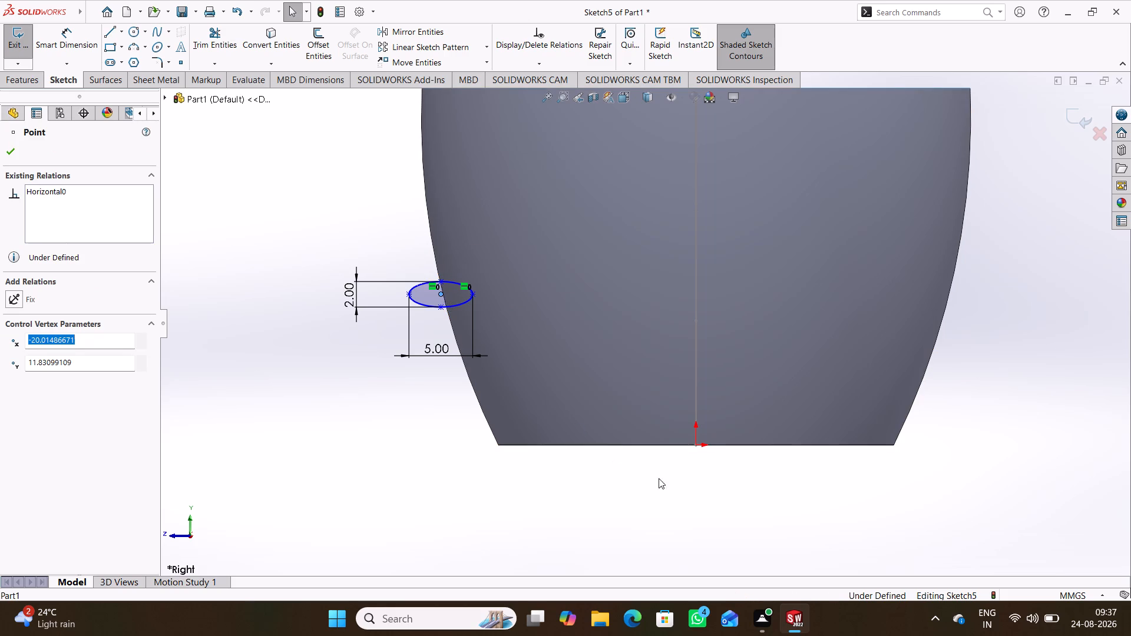
ctrl+click(696, 445)
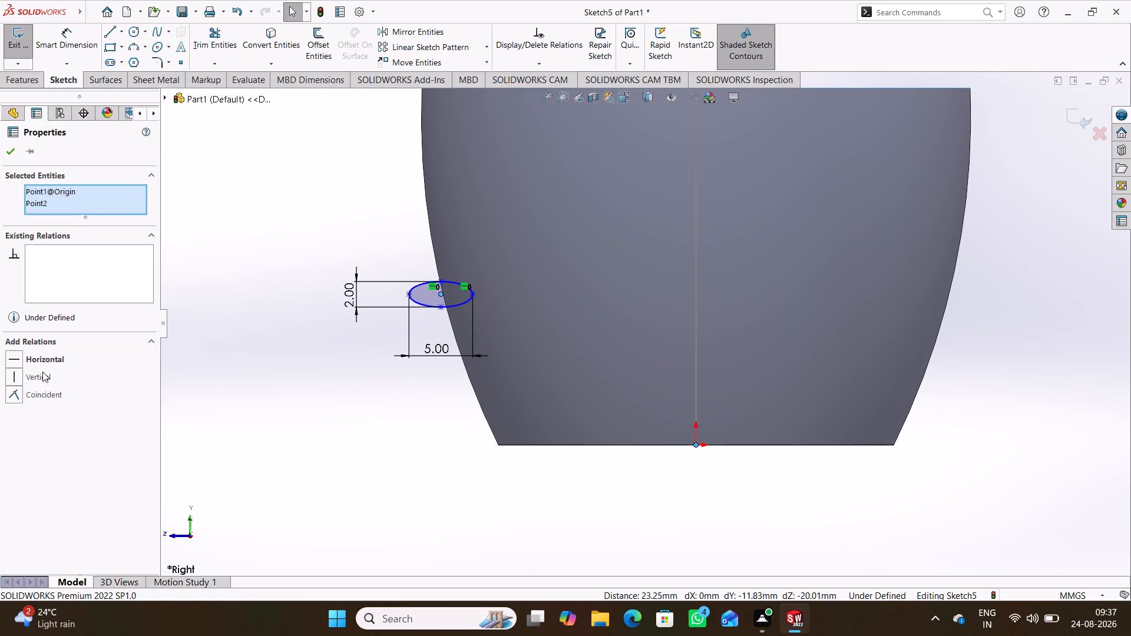
click(42, 393)
click(293, 389)
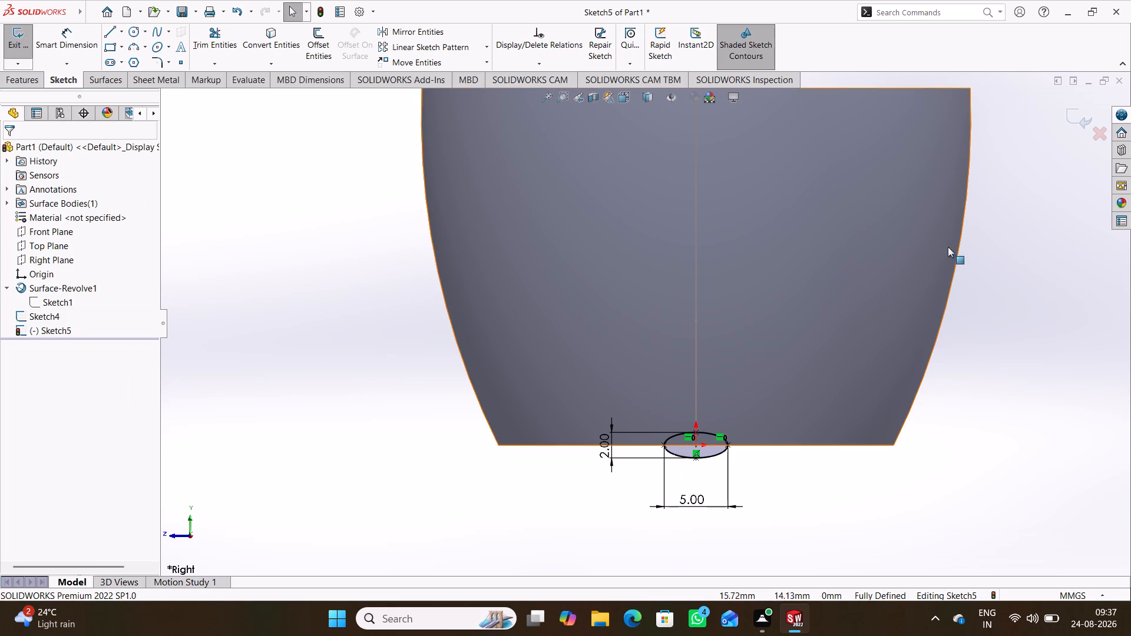
Close the sketch and create a swept surface using the ellipse as profile and the handle sketch as path.
click(1081, 122)
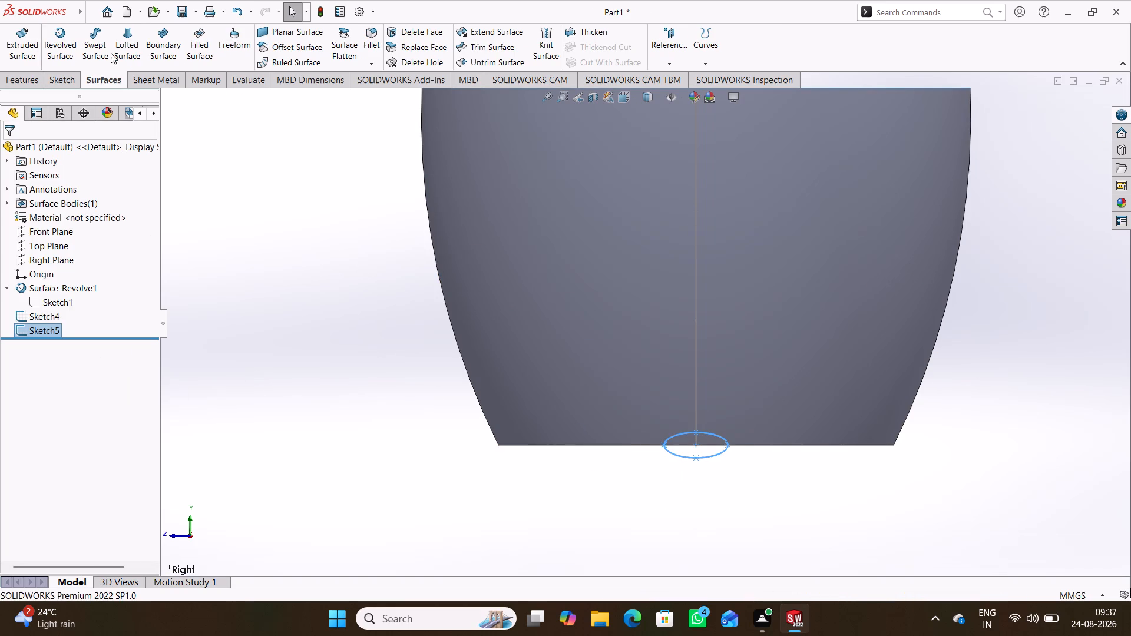
click(92, 52)
scroll(483, 337, up, 3)
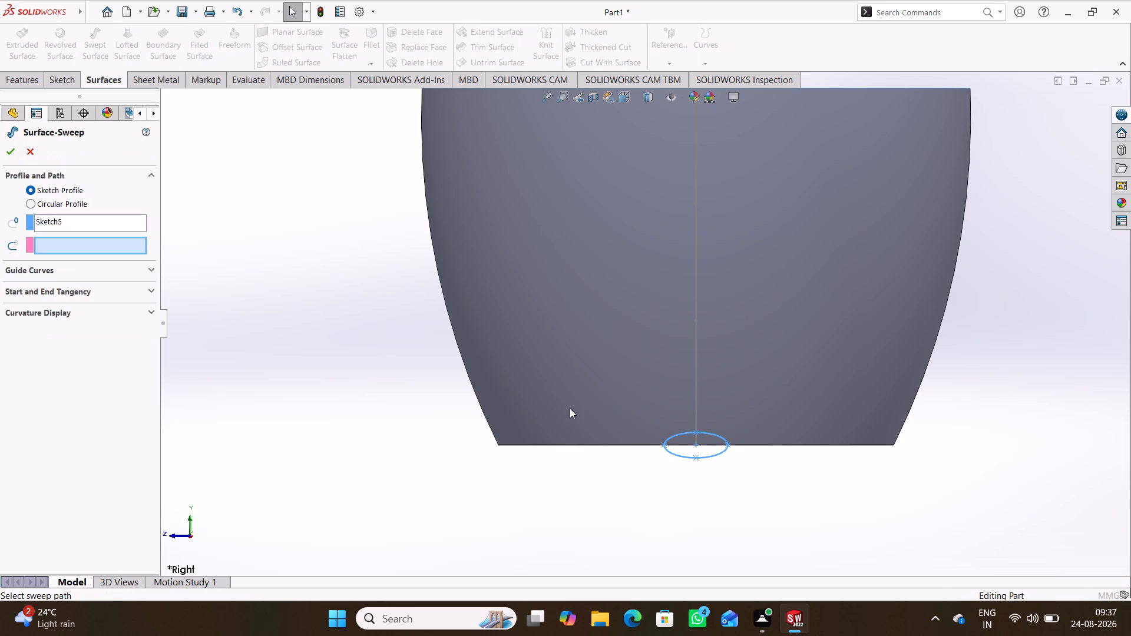
middle_drag(584, 433, 634, 469)
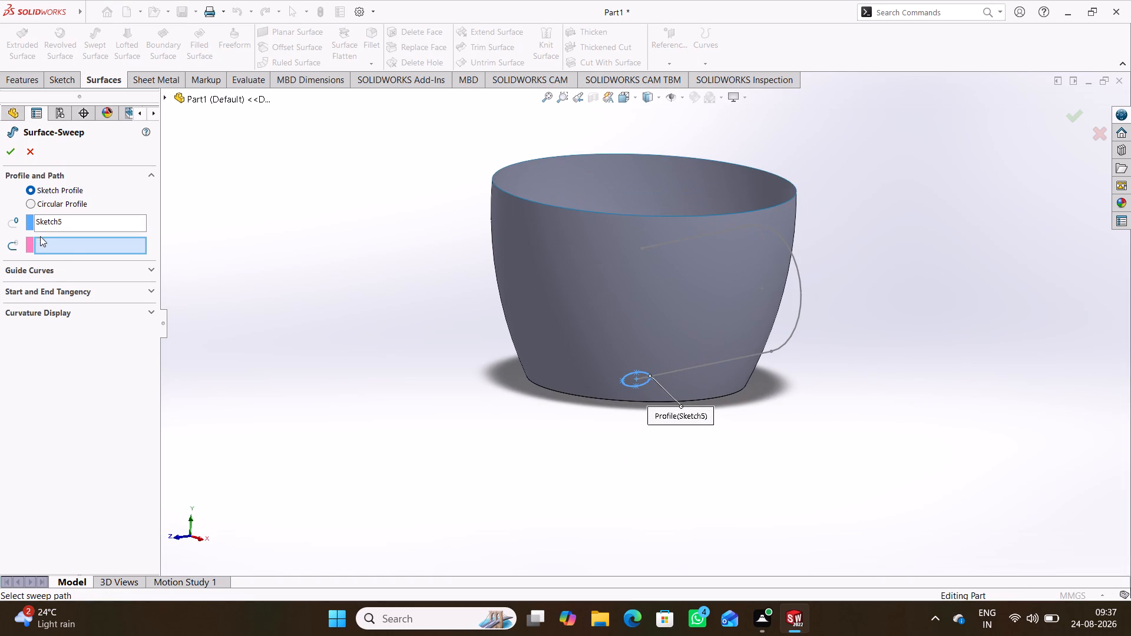
click(73, 247)
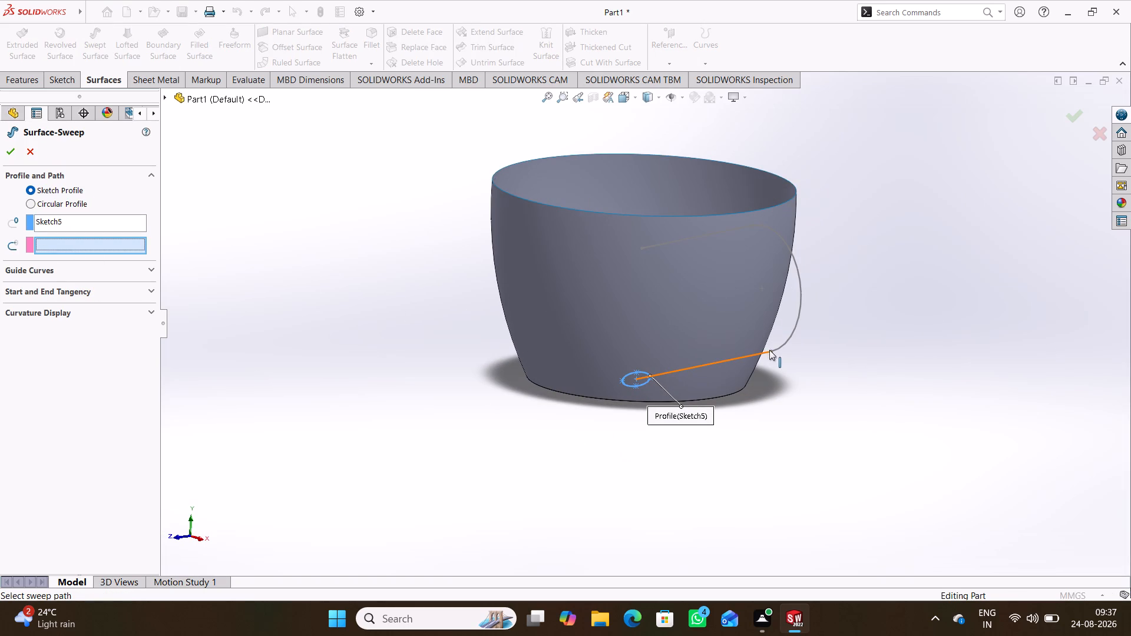
click(770, 350)
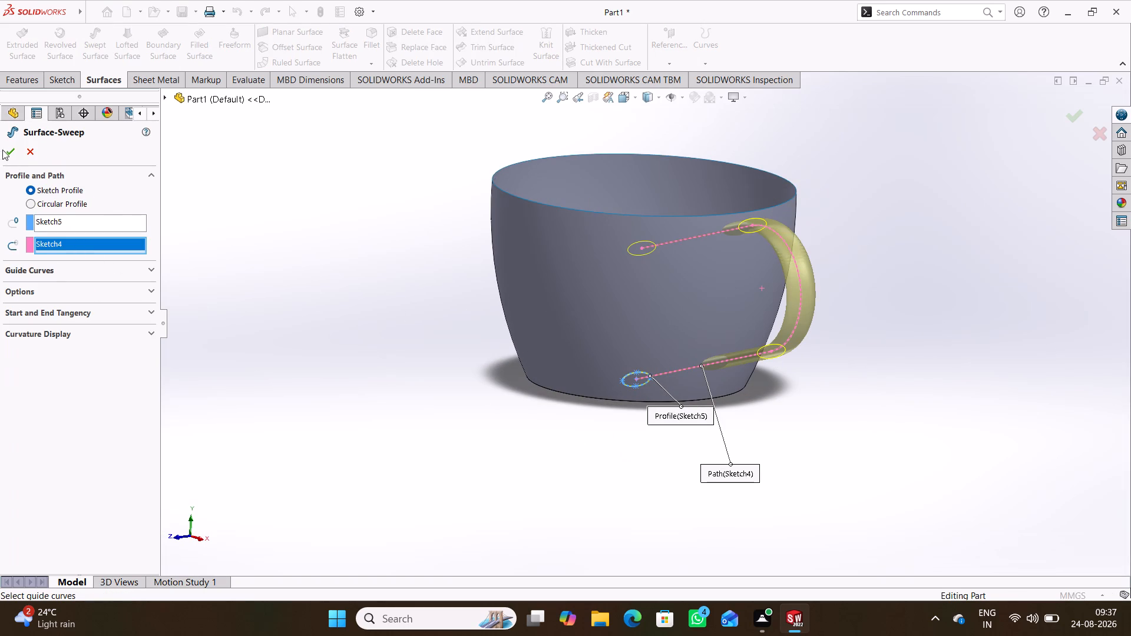
click(8, 150)
click(554, 357)
middle_drag(445, 360, 485, 395)
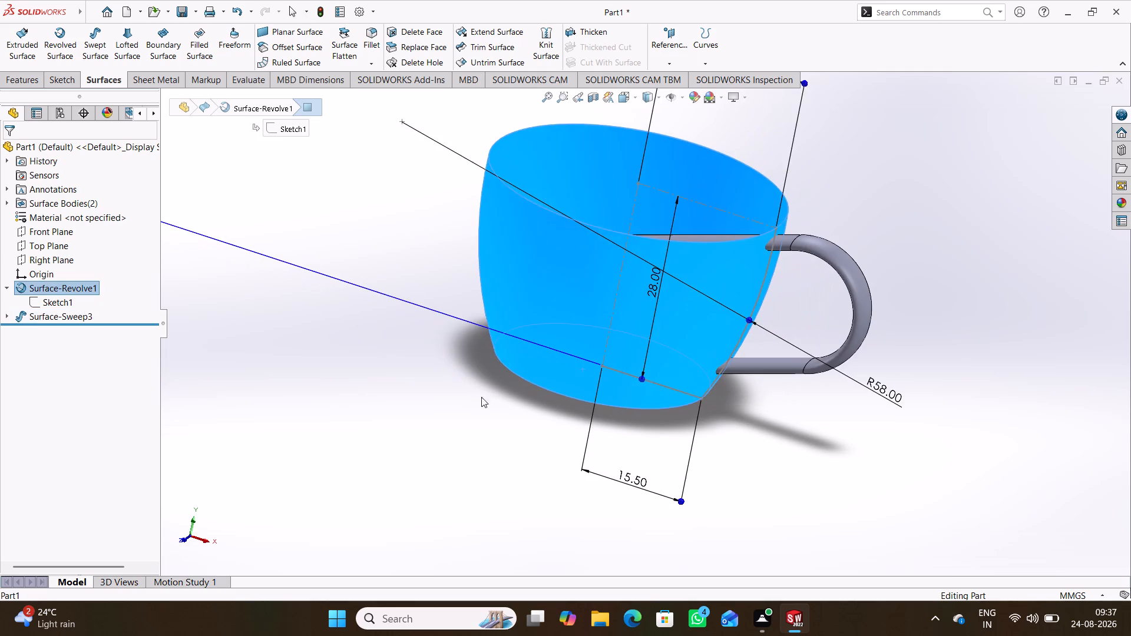
click(434, 413)
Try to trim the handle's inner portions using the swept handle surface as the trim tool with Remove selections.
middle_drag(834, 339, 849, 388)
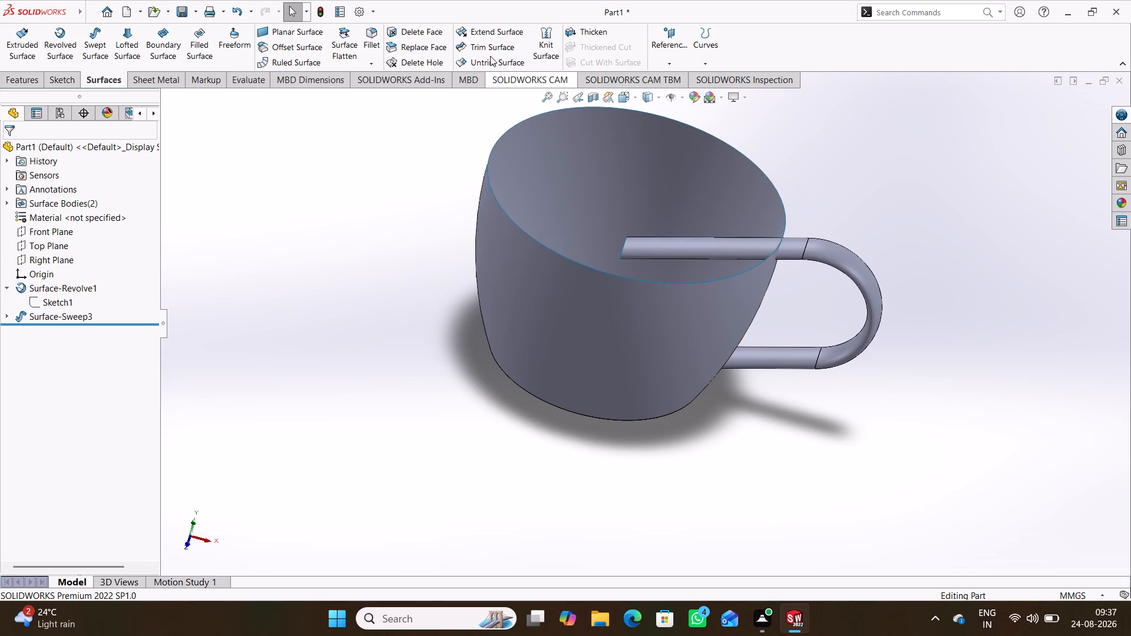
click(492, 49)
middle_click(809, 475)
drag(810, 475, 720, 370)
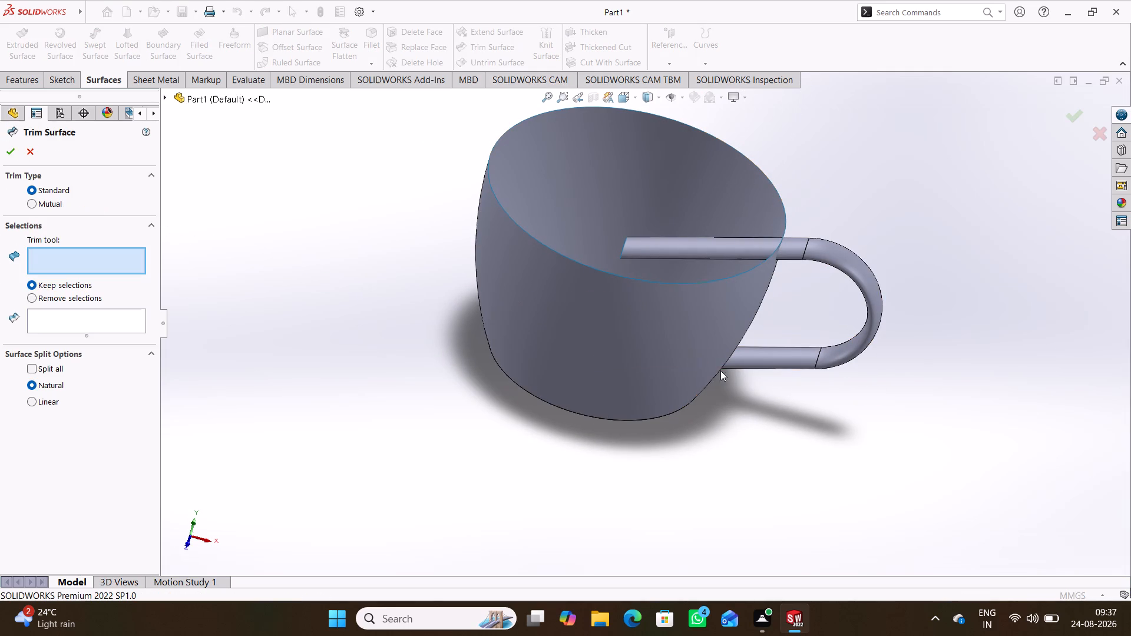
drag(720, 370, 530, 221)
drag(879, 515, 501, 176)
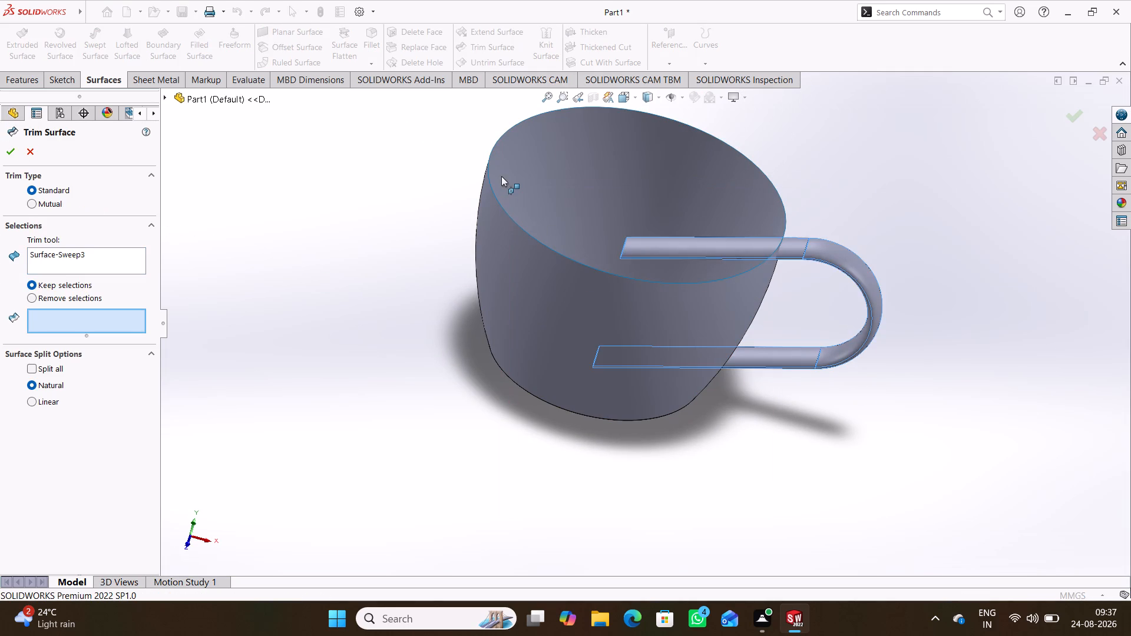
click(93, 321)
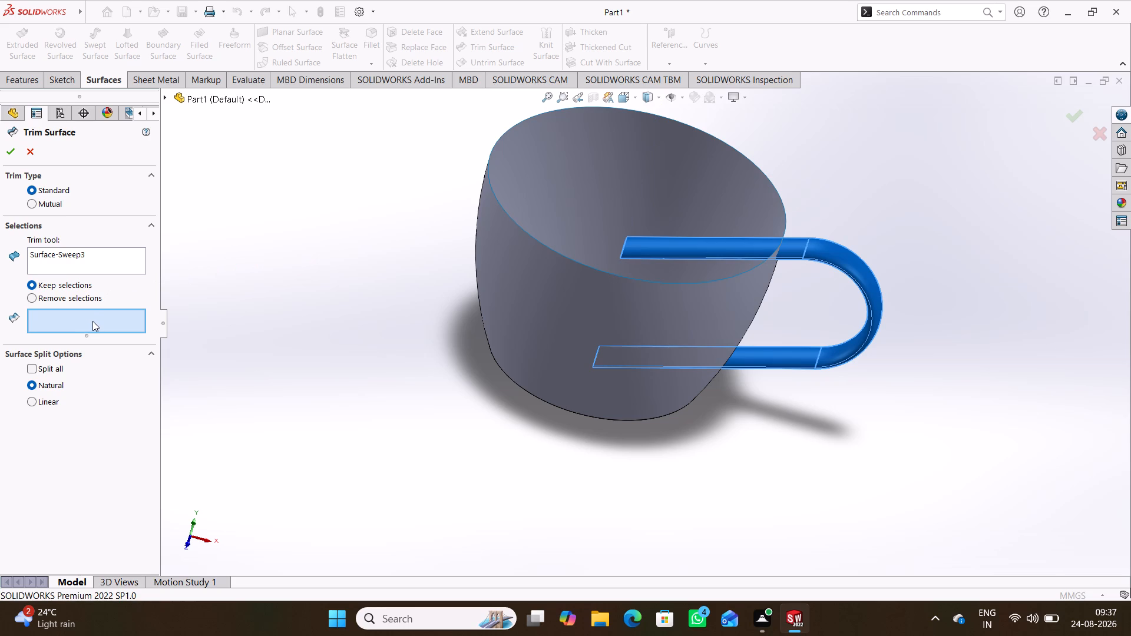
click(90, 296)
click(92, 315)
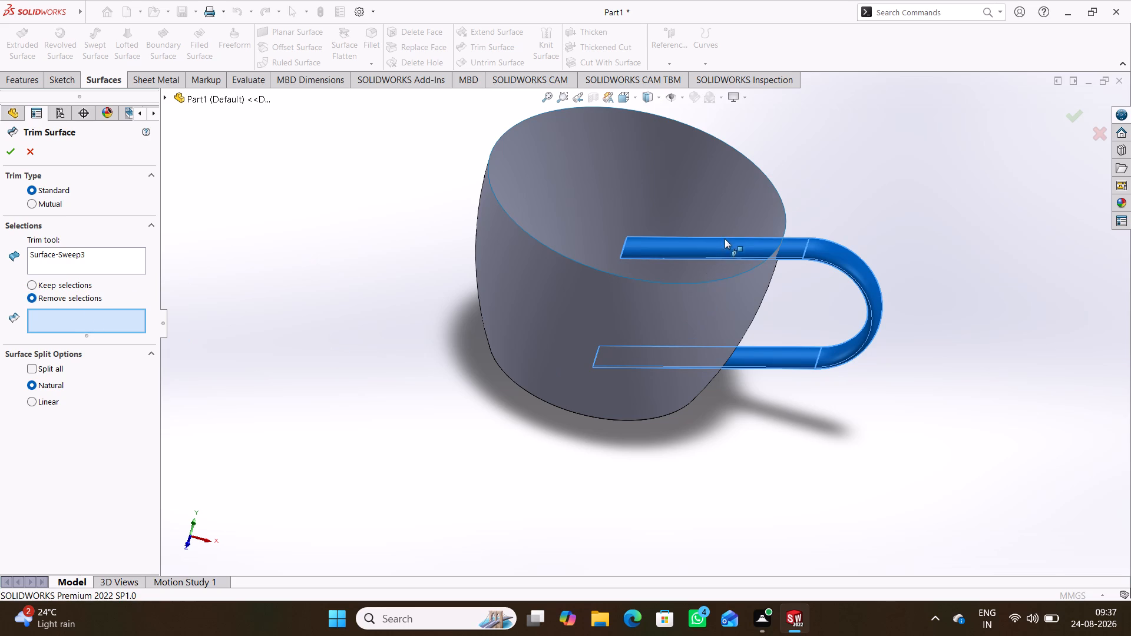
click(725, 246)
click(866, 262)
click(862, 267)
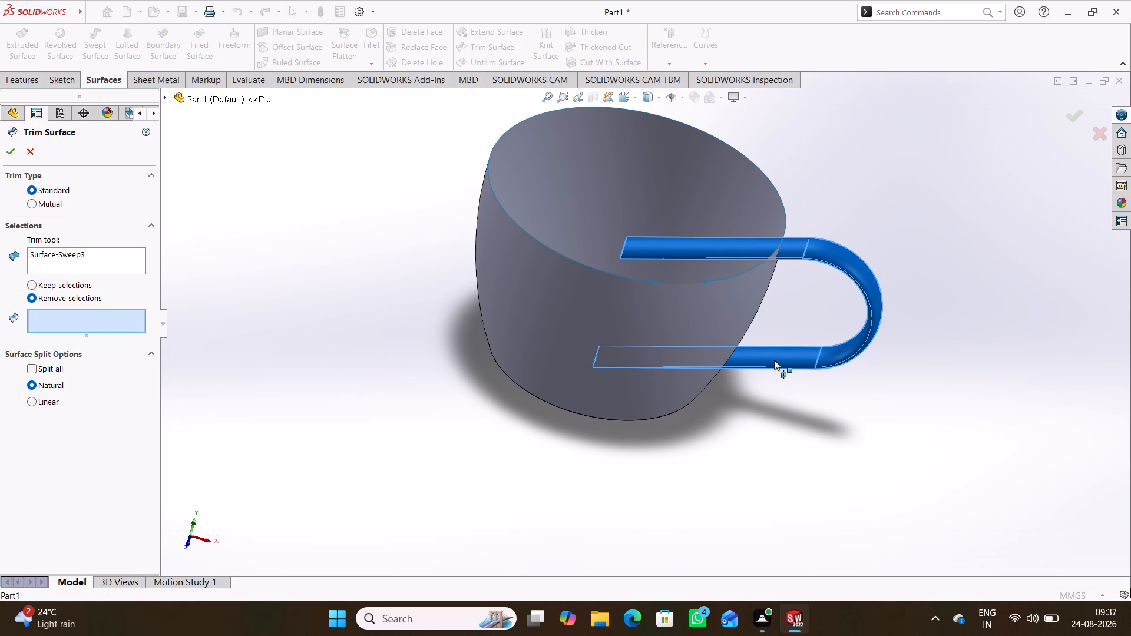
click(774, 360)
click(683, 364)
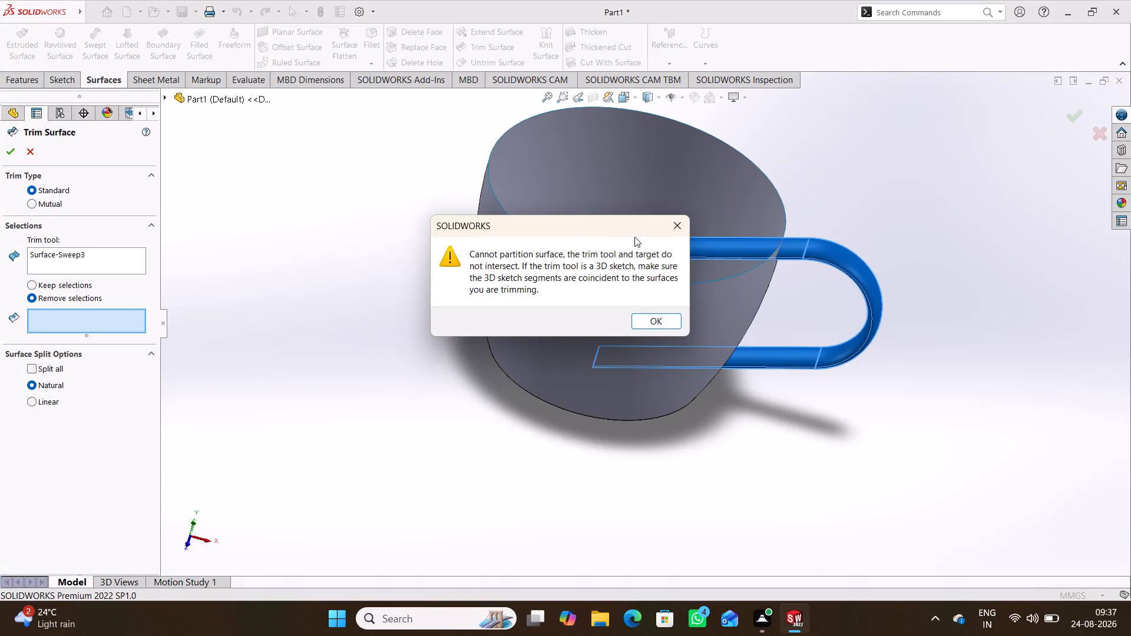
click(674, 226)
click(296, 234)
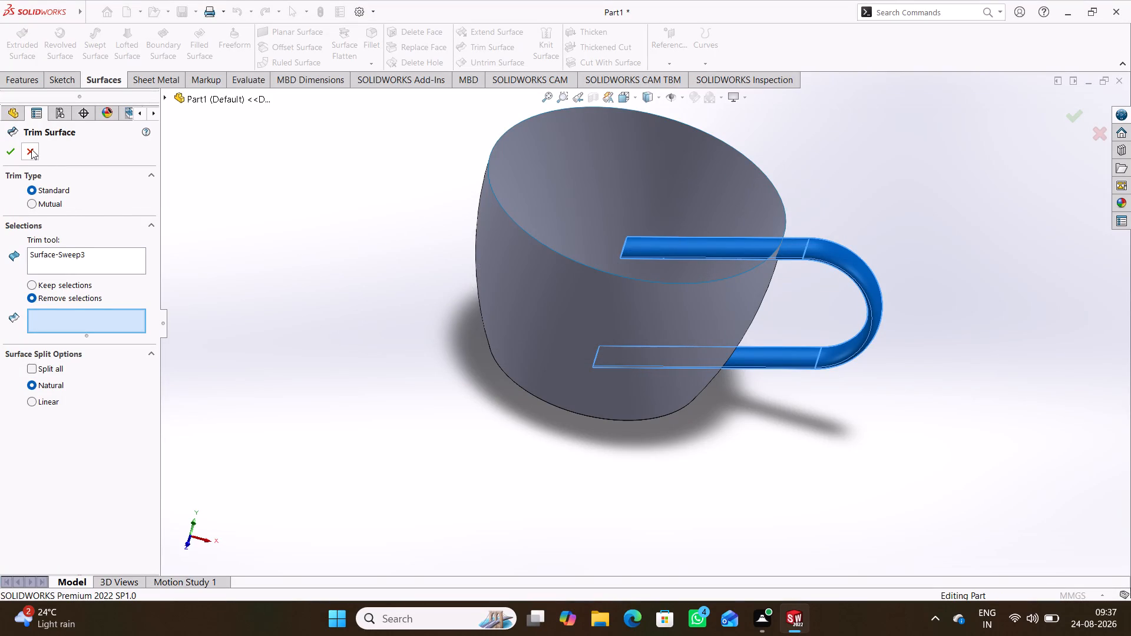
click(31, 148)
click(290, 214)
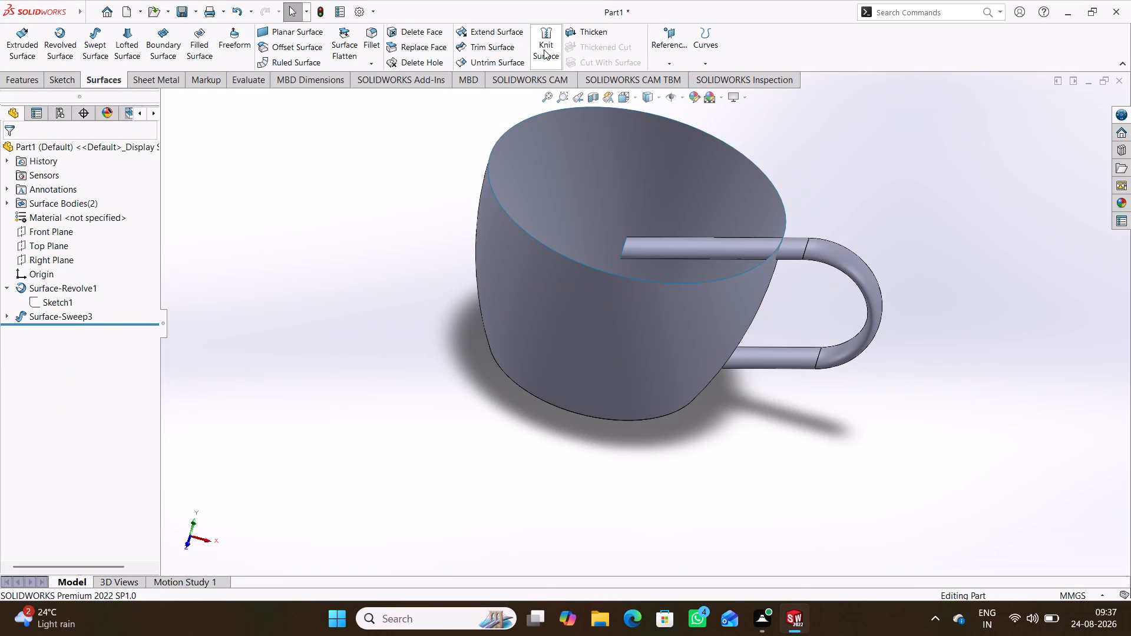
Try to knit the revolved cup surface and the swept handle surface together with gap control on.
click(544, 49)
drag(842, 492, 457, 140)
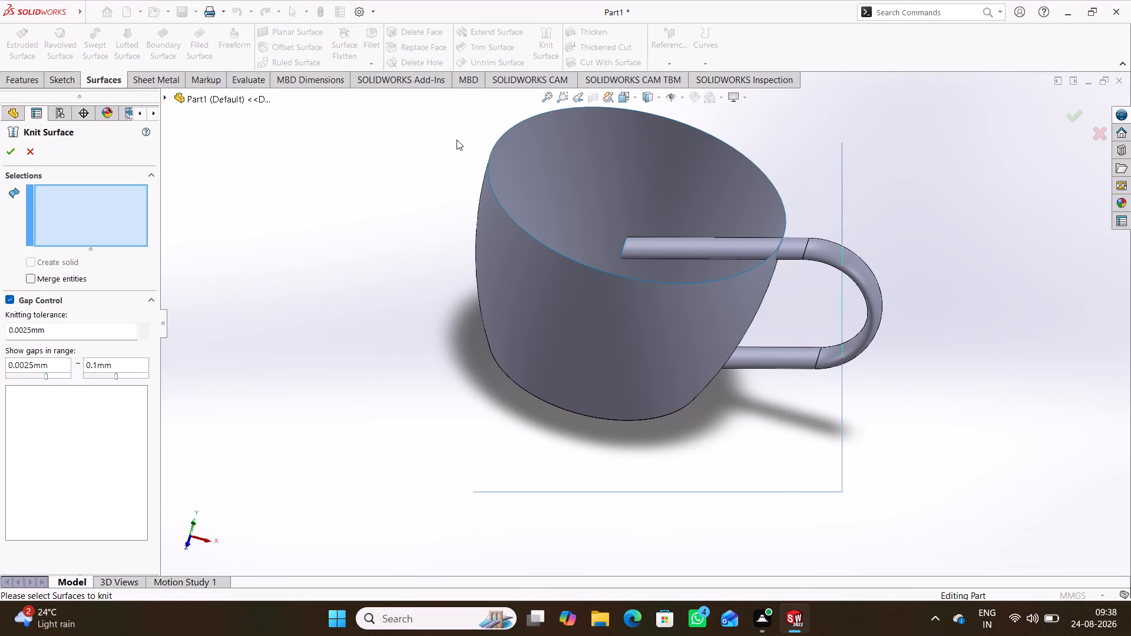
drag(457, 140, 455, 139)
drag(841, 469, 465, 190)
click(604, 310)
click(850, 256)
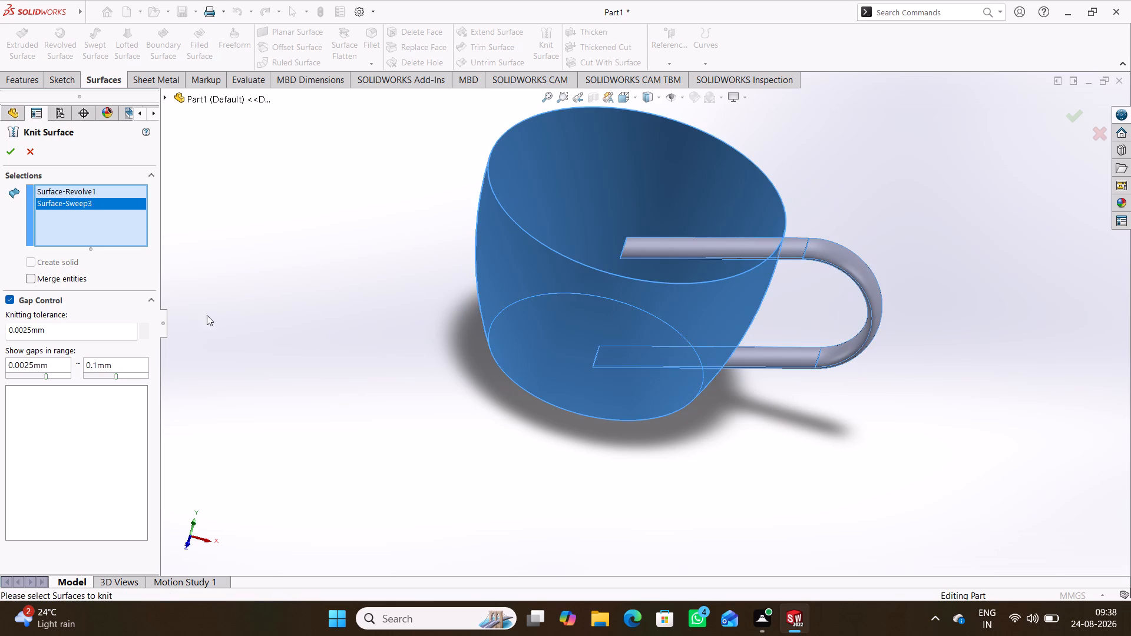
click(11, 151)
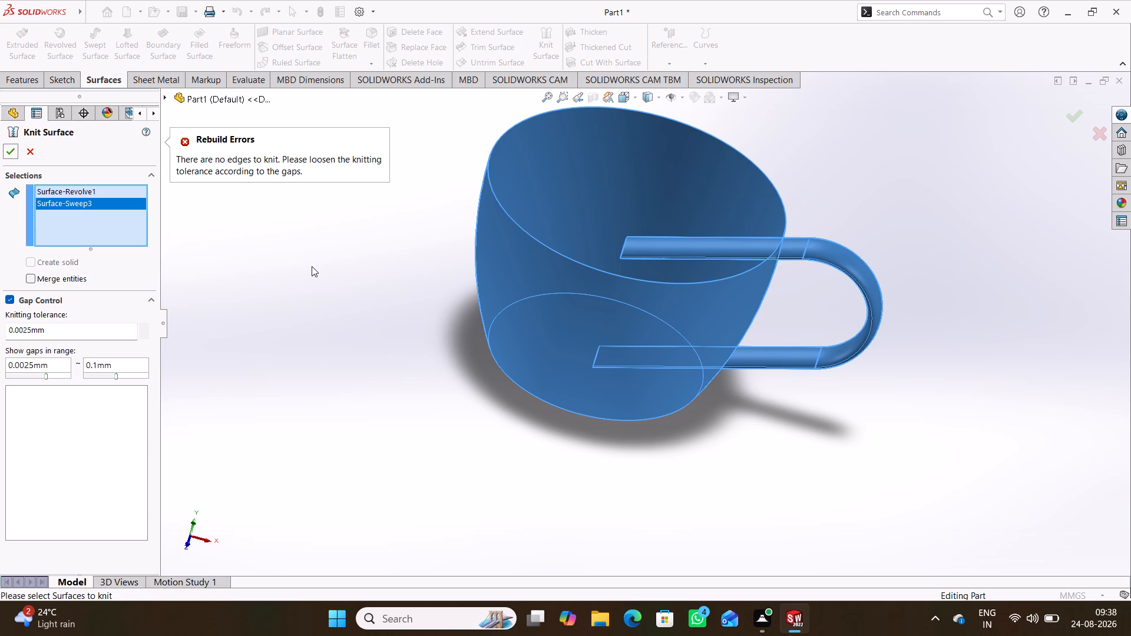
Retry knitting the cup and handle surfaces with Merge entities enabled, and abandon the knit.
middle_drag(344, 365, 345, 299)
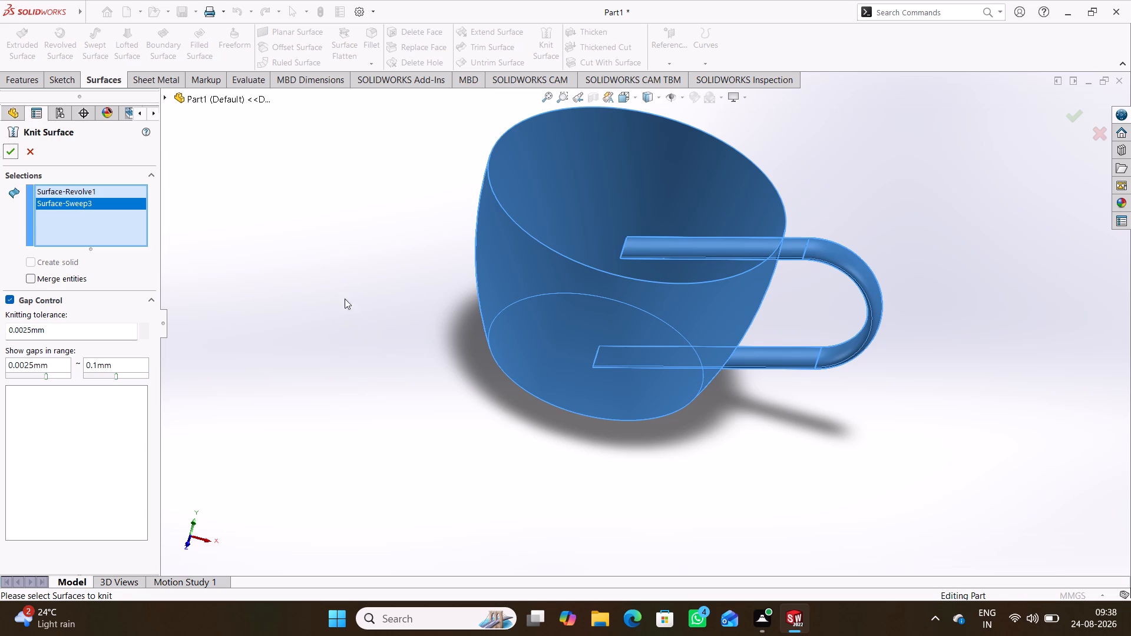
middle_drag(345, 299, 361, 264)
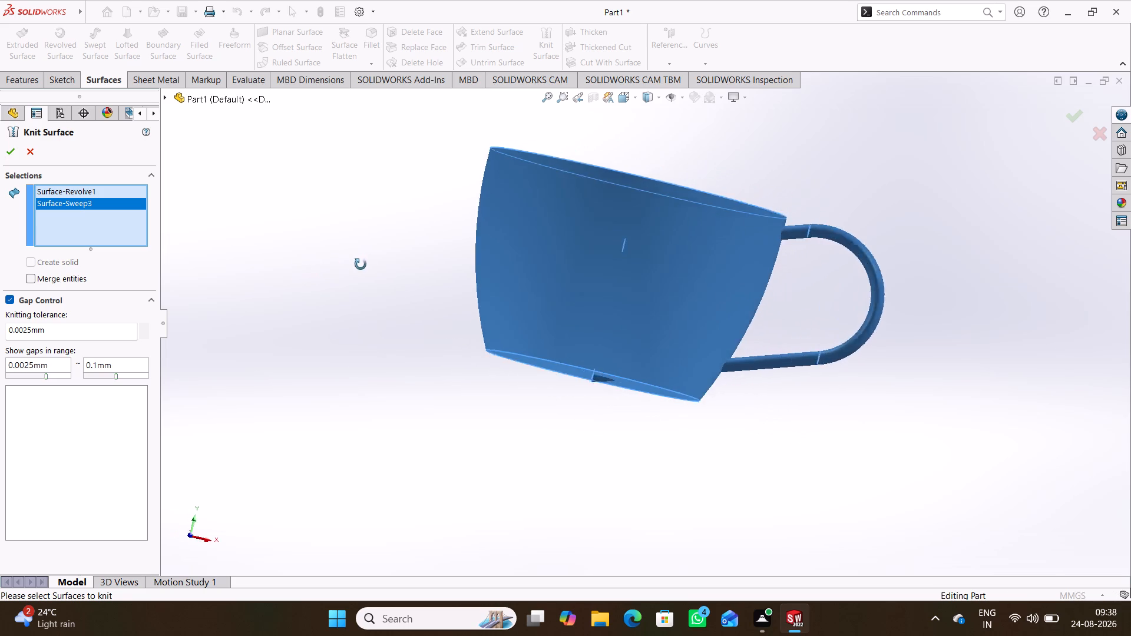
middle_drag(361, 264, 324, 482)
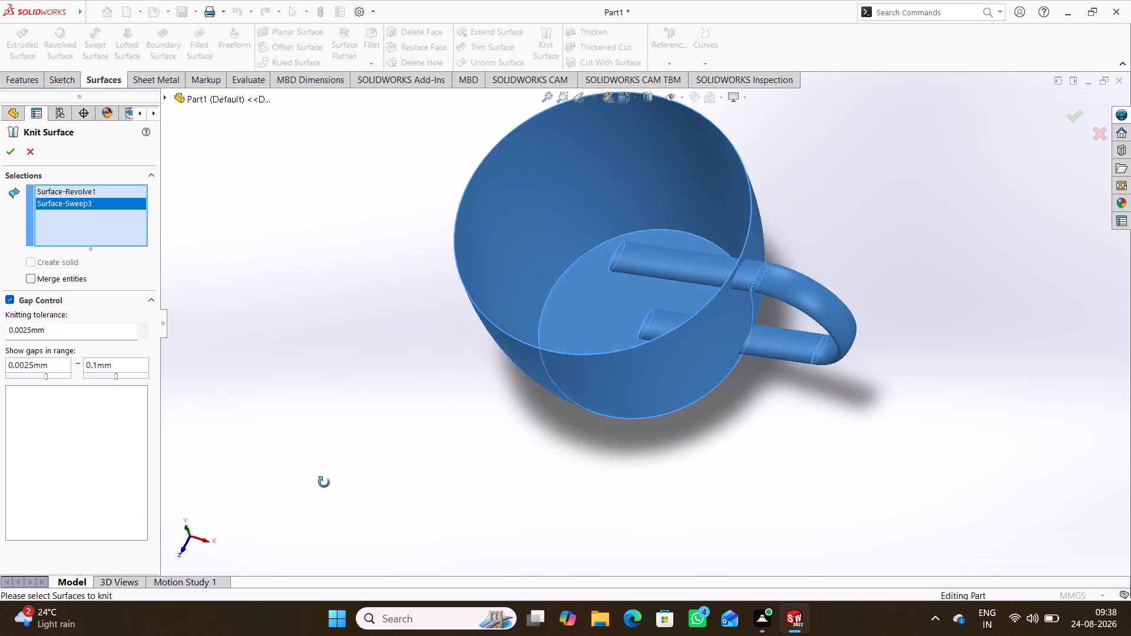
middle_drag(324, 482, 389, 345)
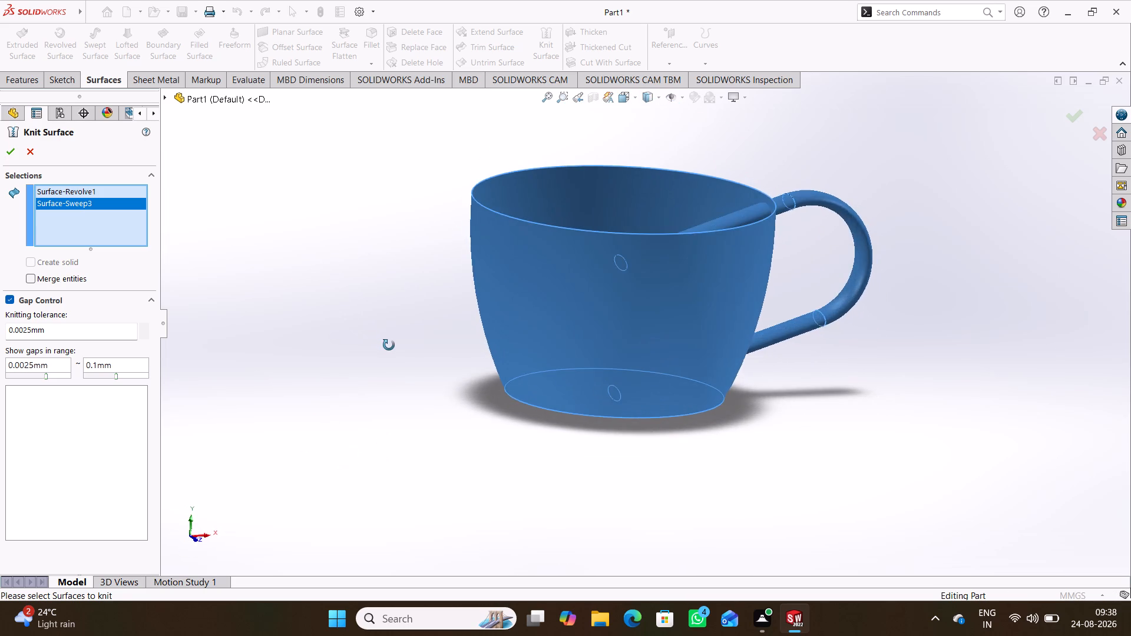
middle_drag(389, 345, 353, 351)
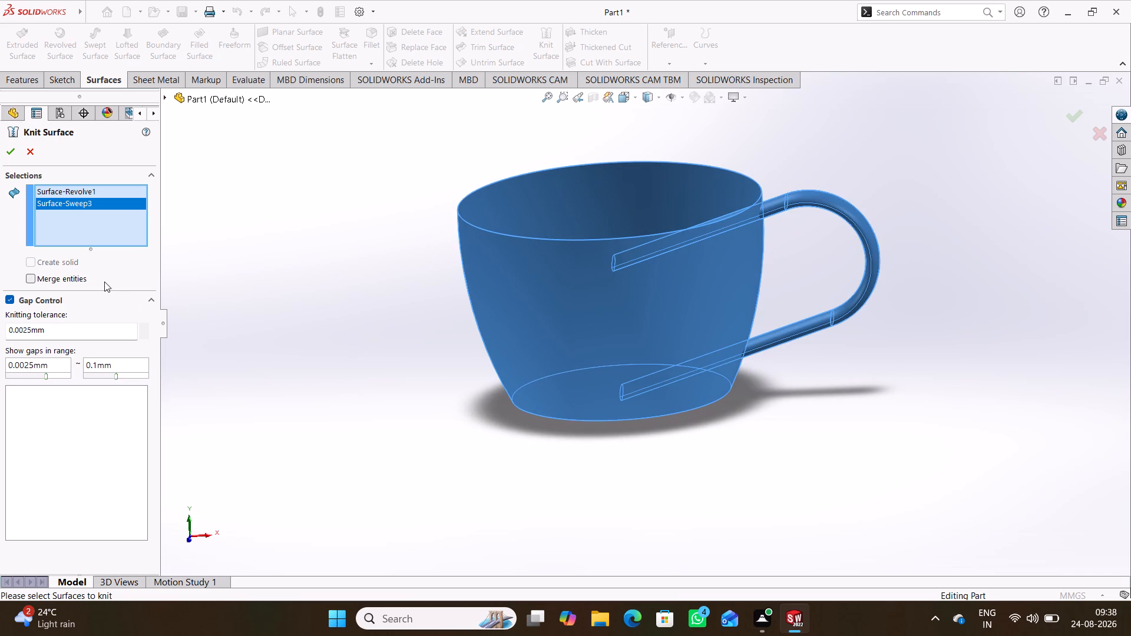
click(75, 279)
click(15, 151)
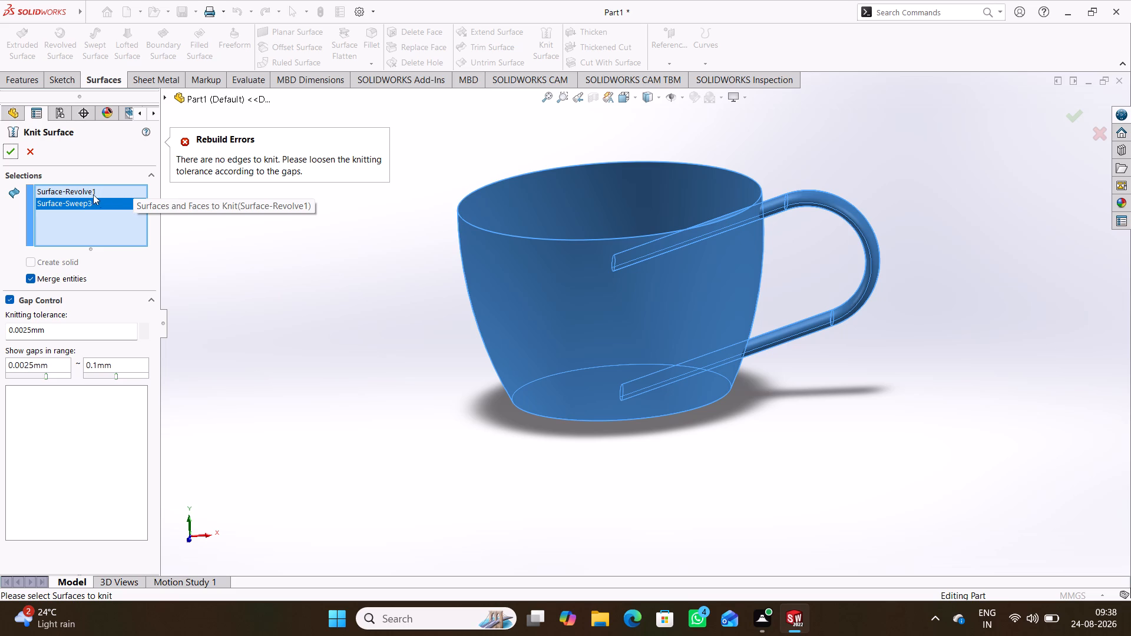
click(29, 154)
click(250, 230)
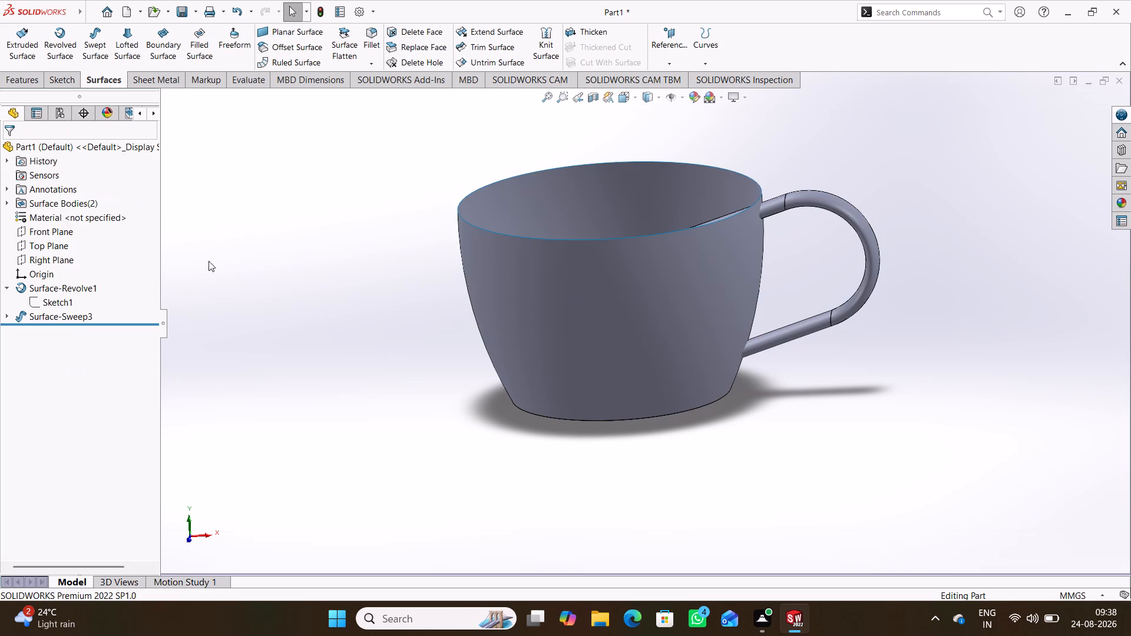
Trim the swept handle using the revolved cup surface as trim tool, removing the two handle portions inside the cup.
click(485, 51)
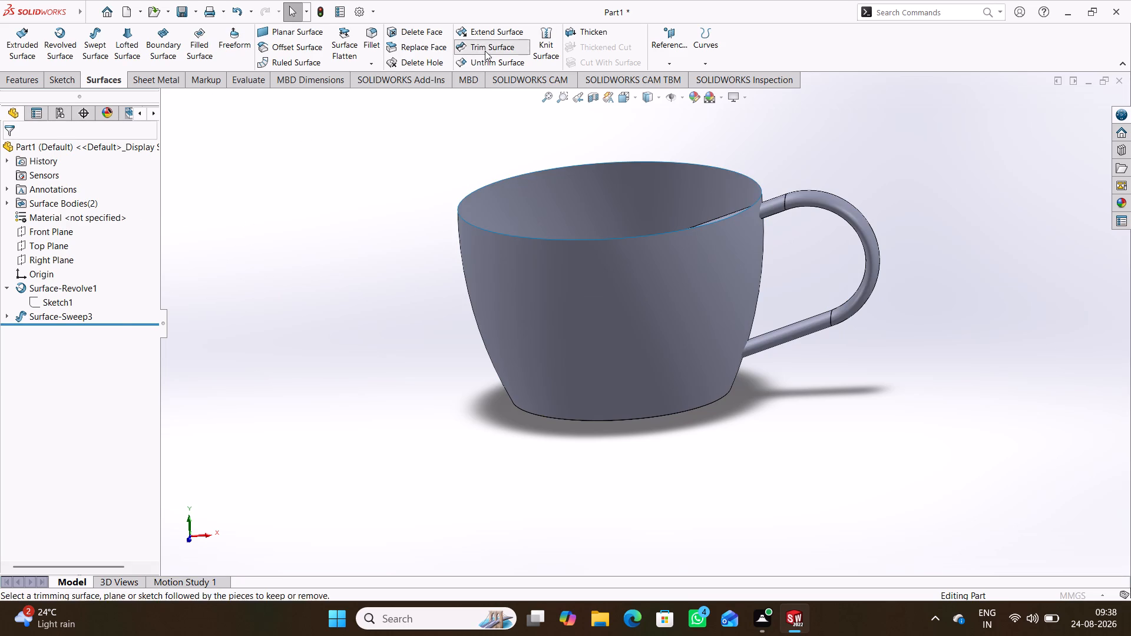
click(653, 286)
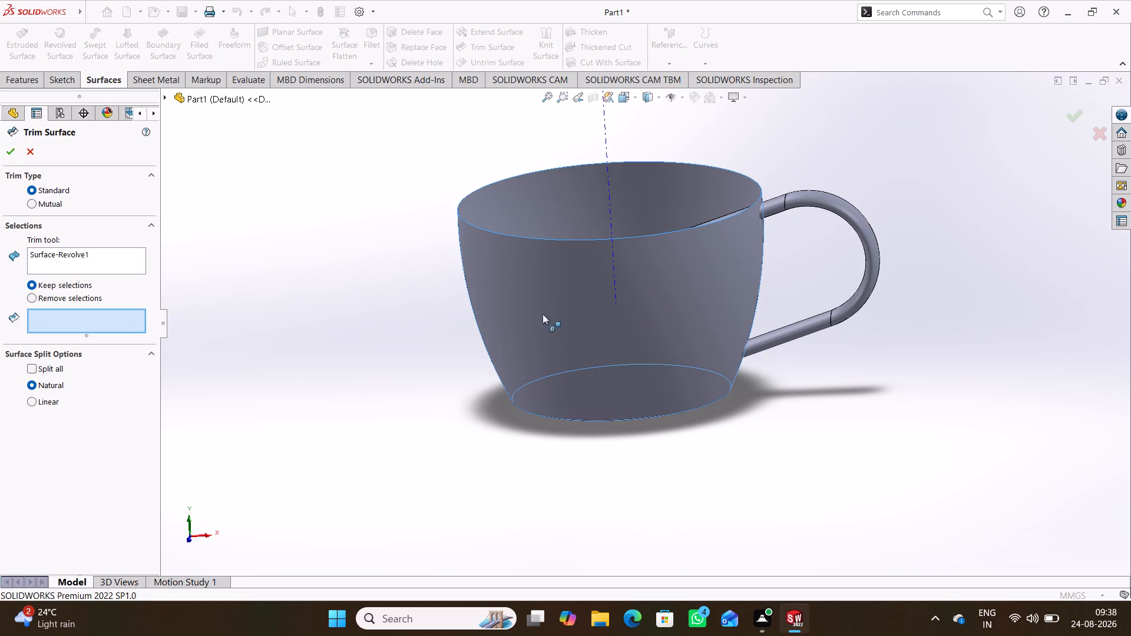
click(91, 313)
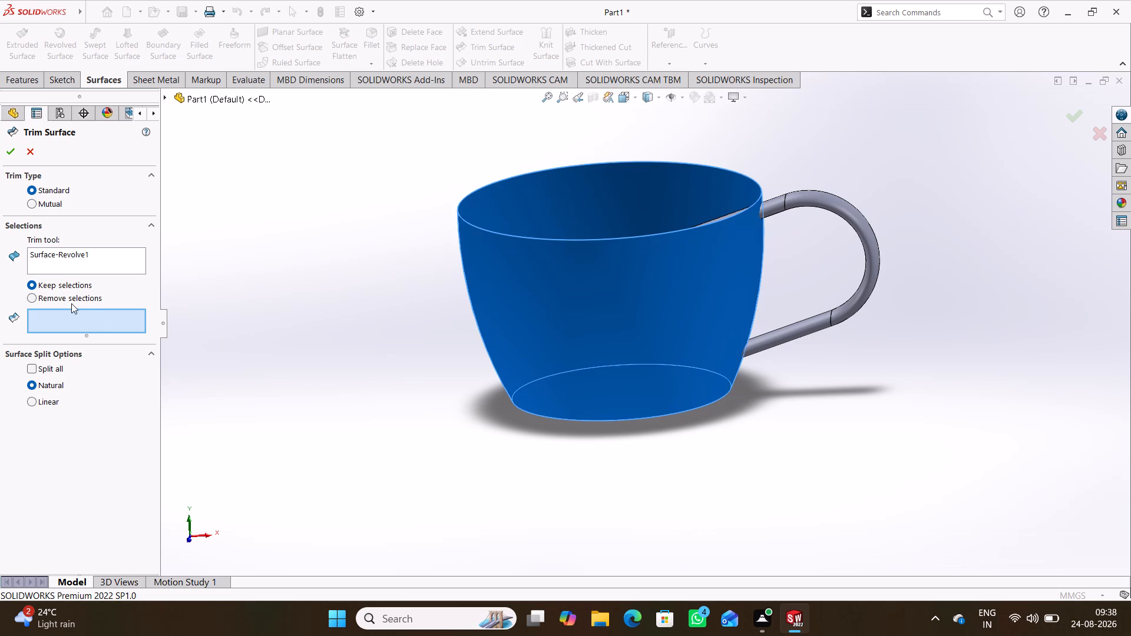
click(71, 302)
click(80, 319)
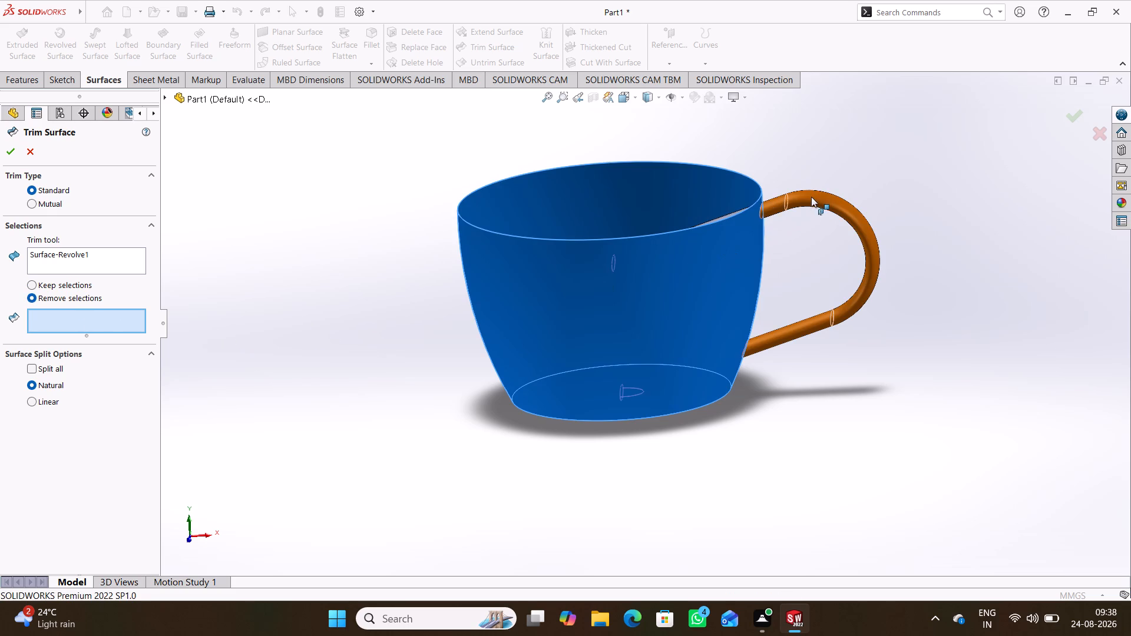
middle_drag(683, 178, 682, 292)
click(686, 256)
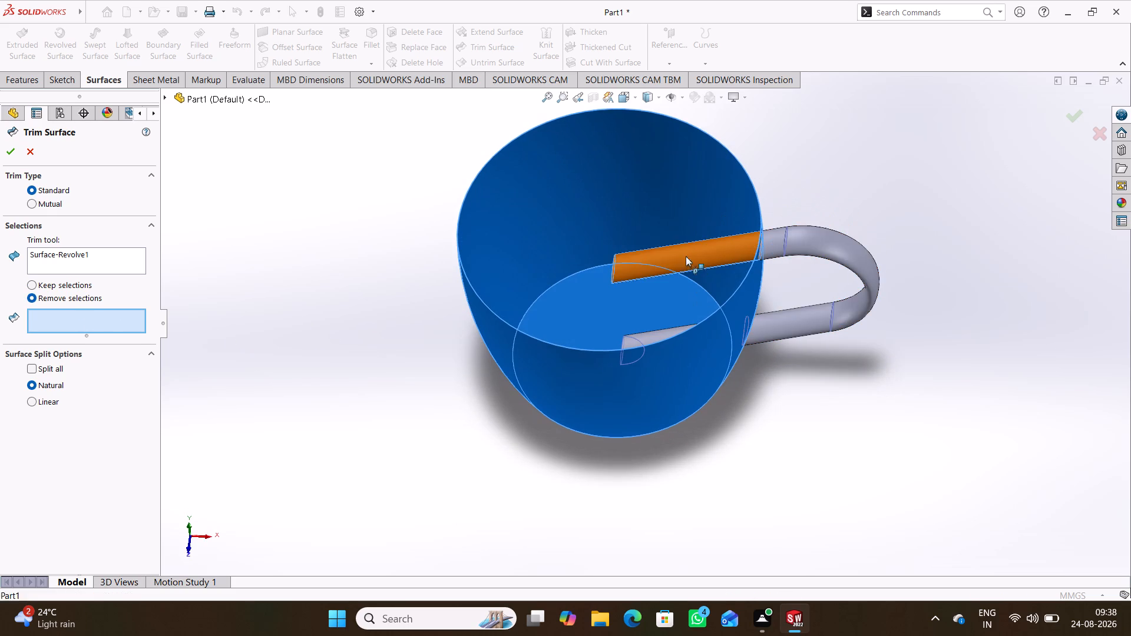
middle_drag(645, 213, 667, 367)
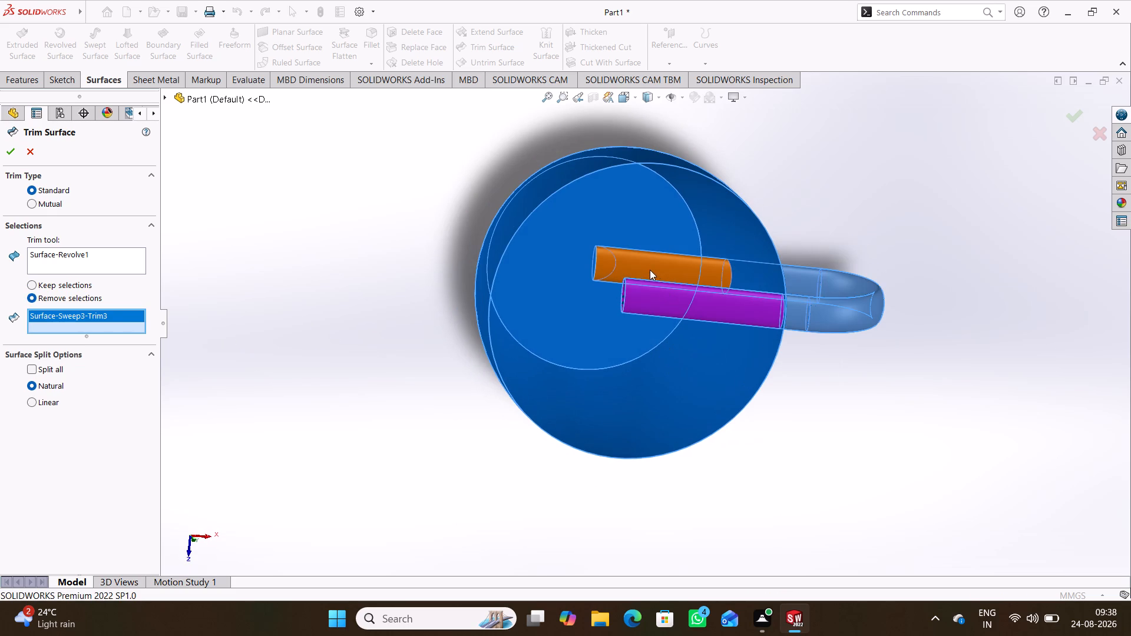
click(648, 270)
middle_drag(763, 458, 757, 307)
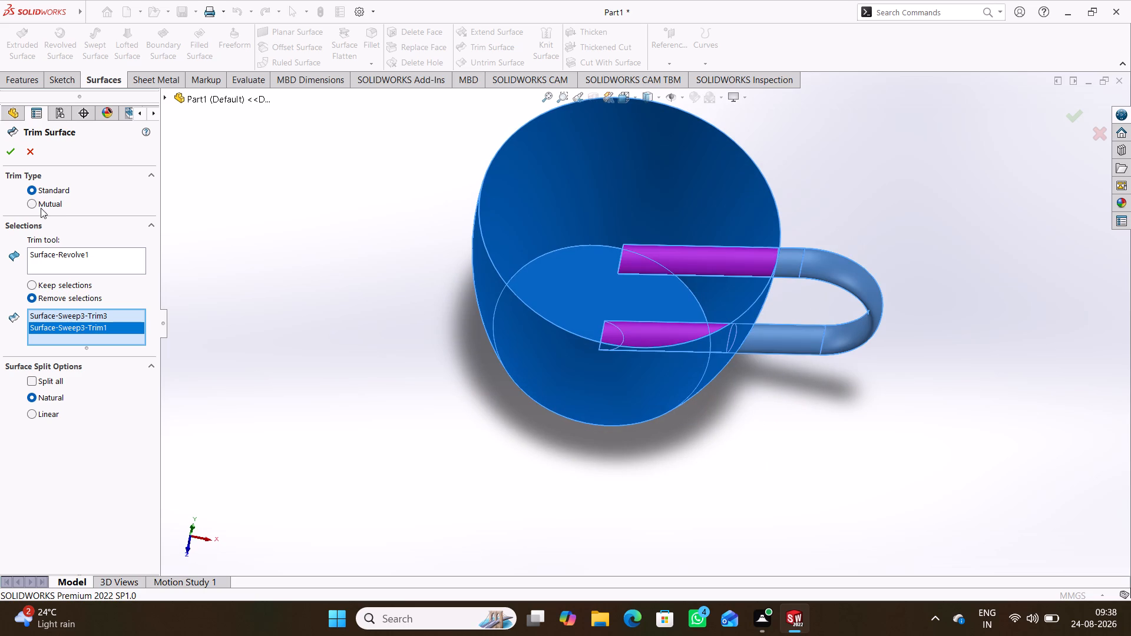
click(11, 151)
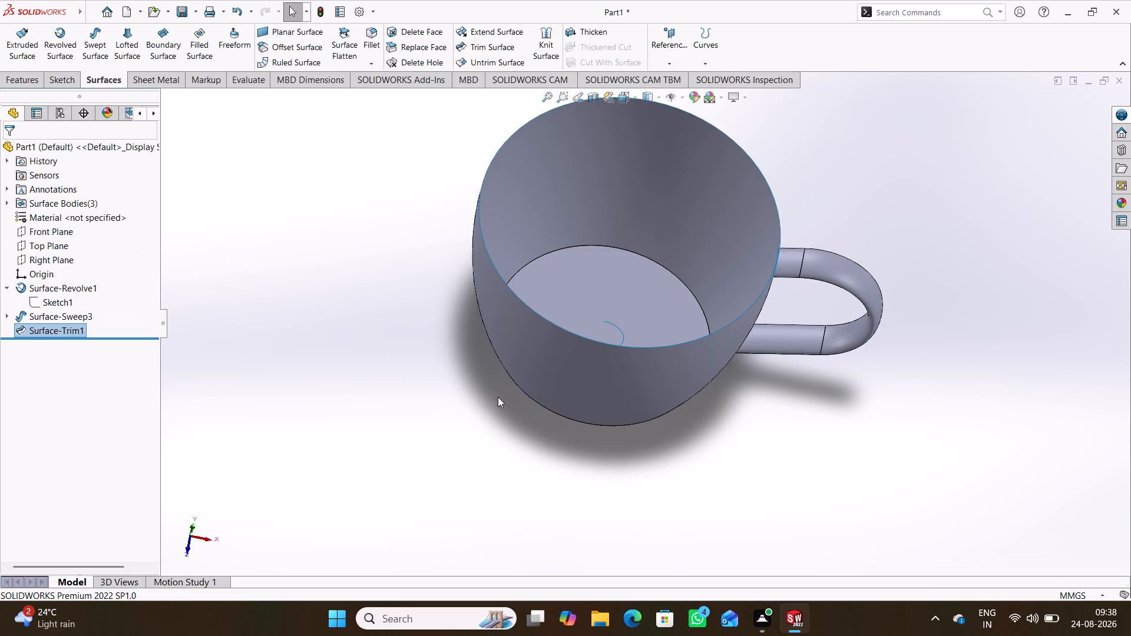
Edit the surface trim to also remove the leftover handle piece protruding beneath the cup's base.
middle_drag(498, 397, 626, 433)
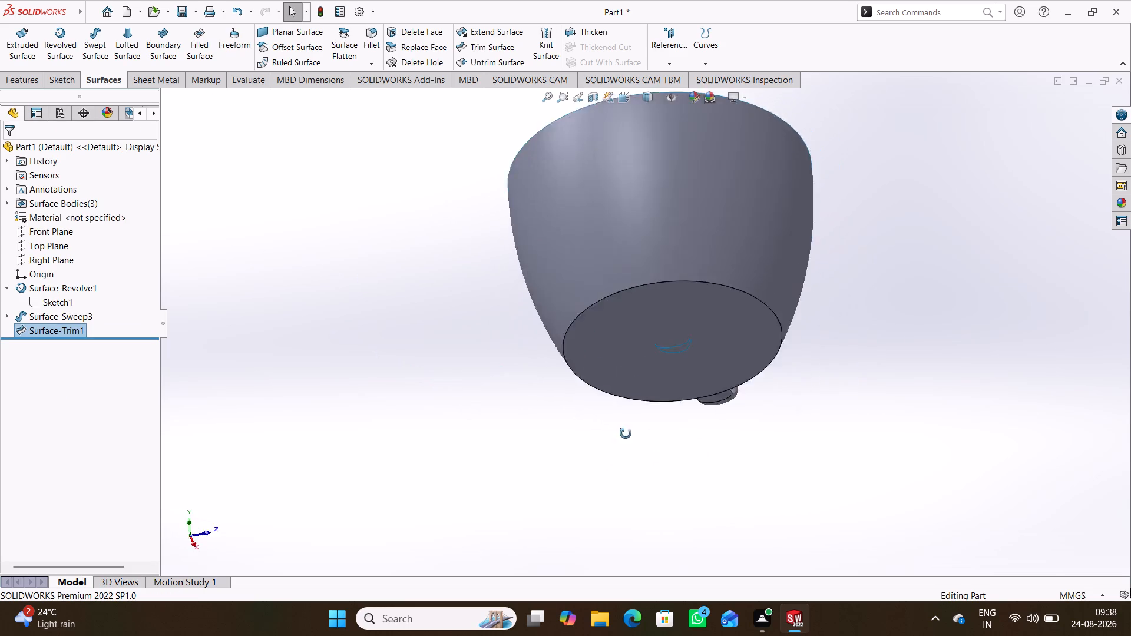
middle_drag(626, 433, 623, 472)
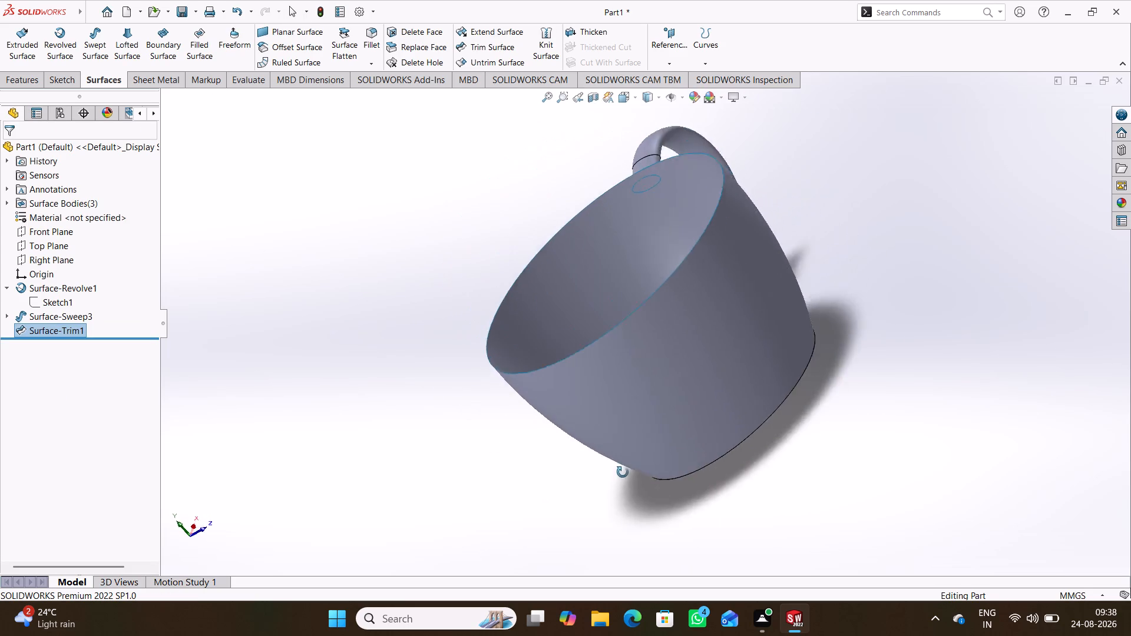
middle_drag(623, 472, 434, 495)
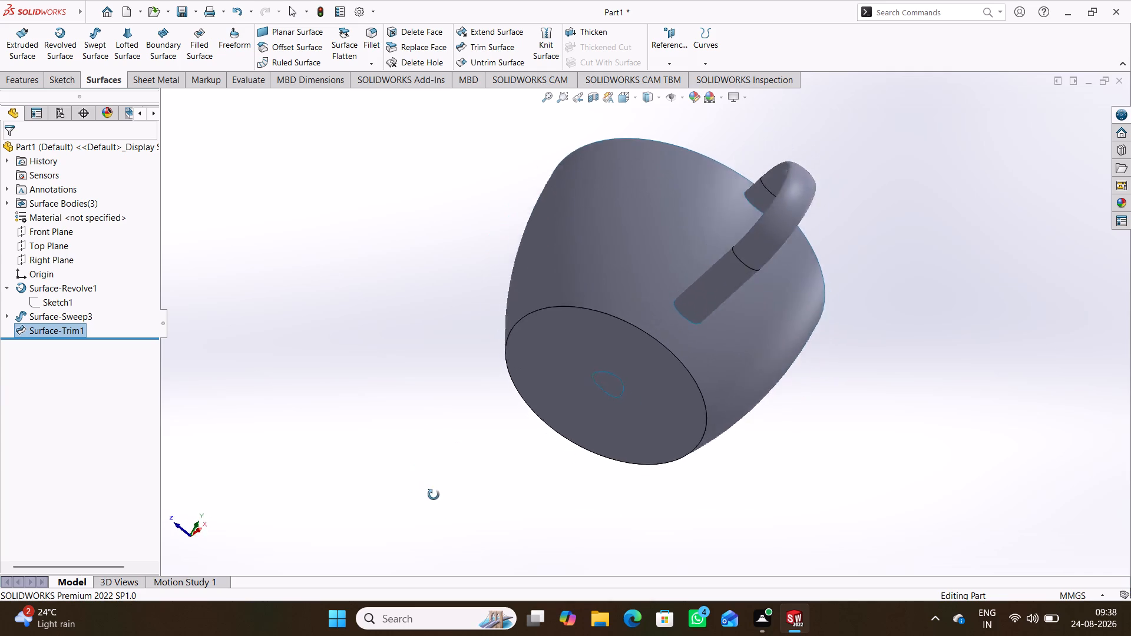
middle_drag(434, 495, 492, 632)
scroll(492, 631, up, 1)
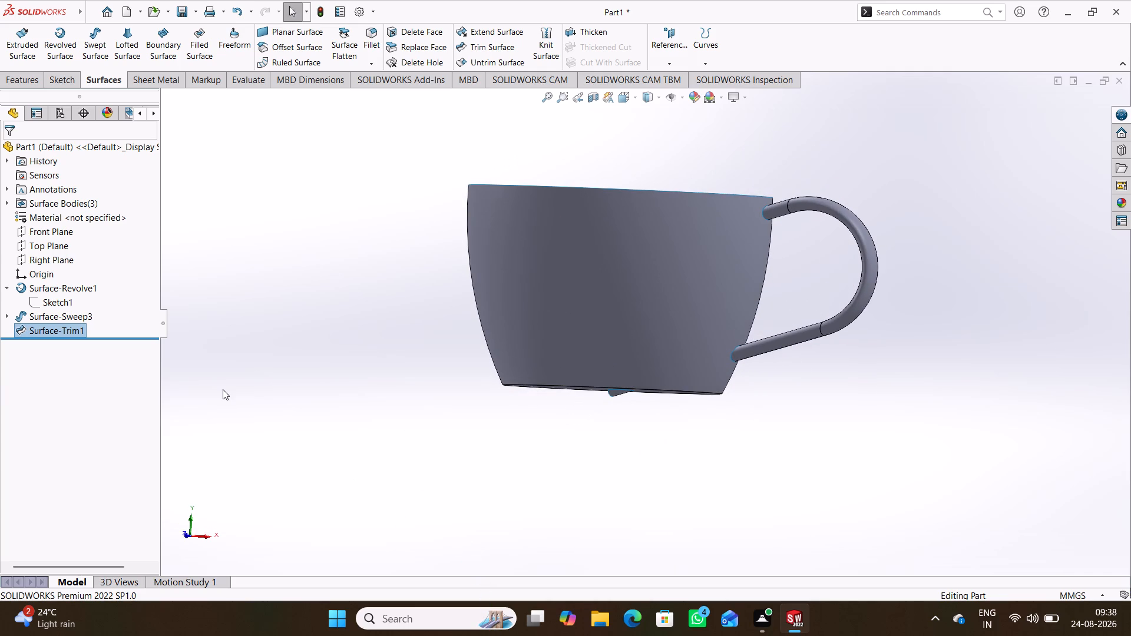
click(49, 329)
click(62, 300)
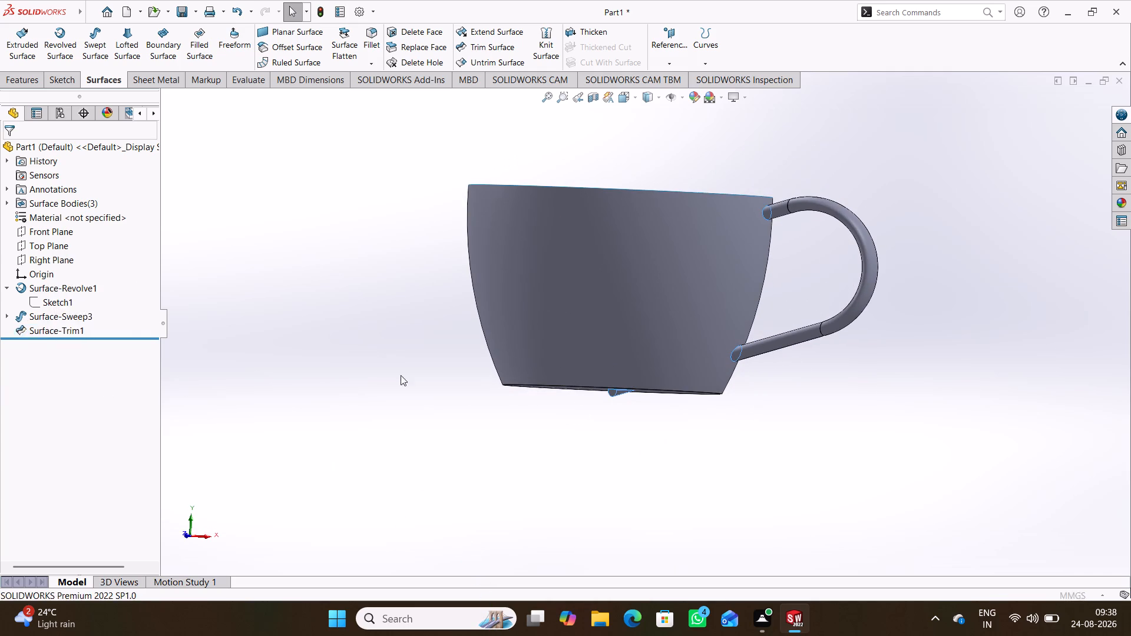
middle_drag(607, 432, 574, 415)
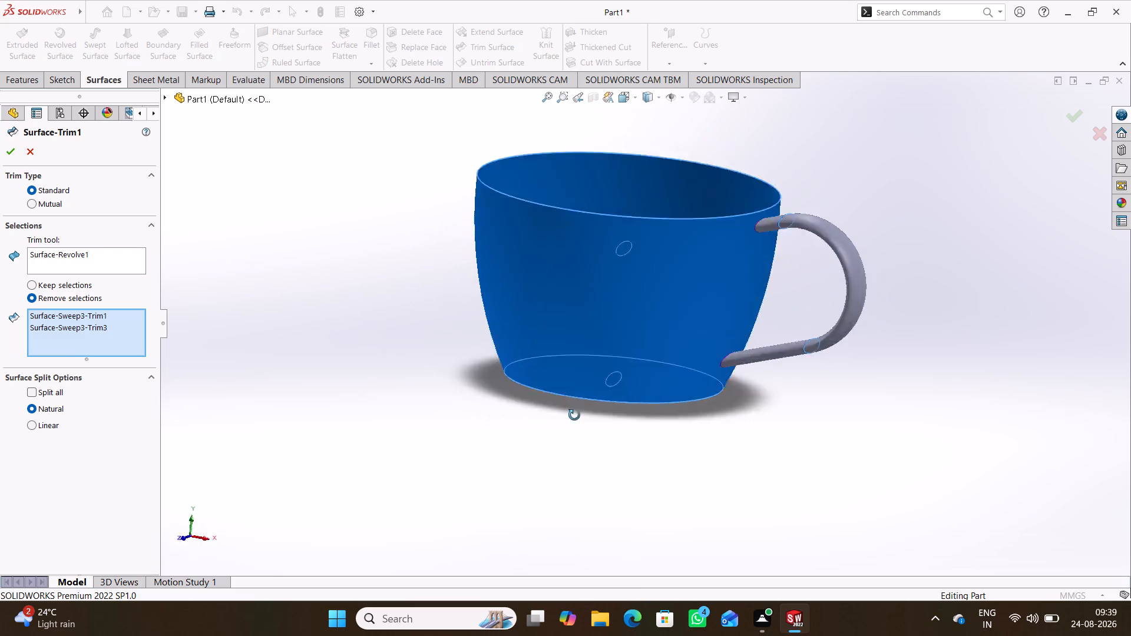
middle_drag(574, 415, 530, 243)
click(626, 388)
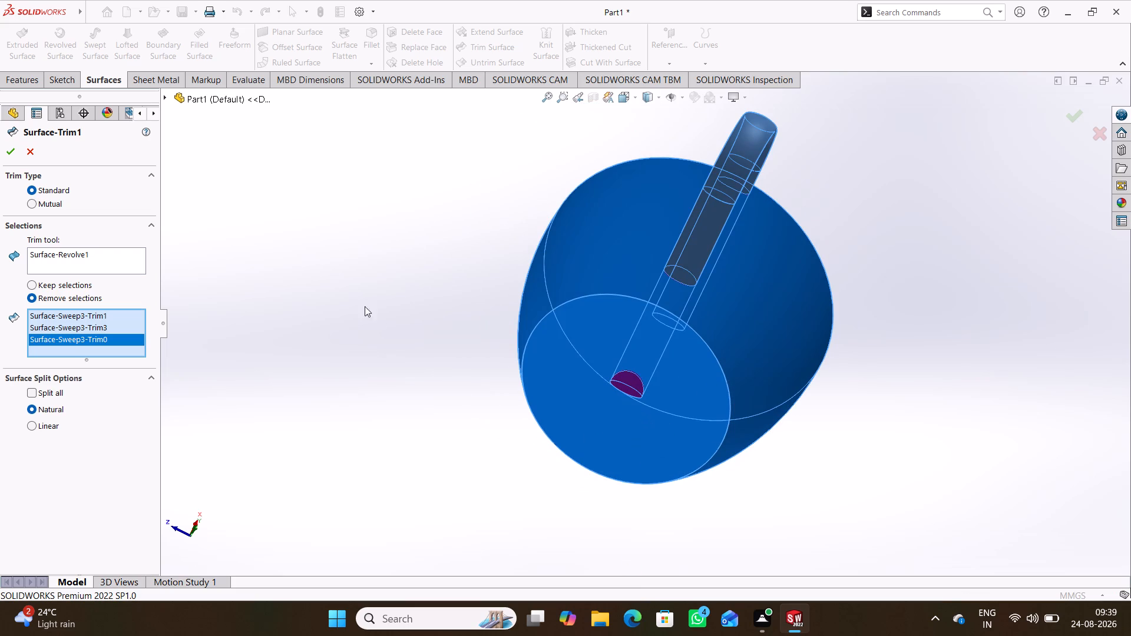
middle_drag(358, 289, 497, 635)
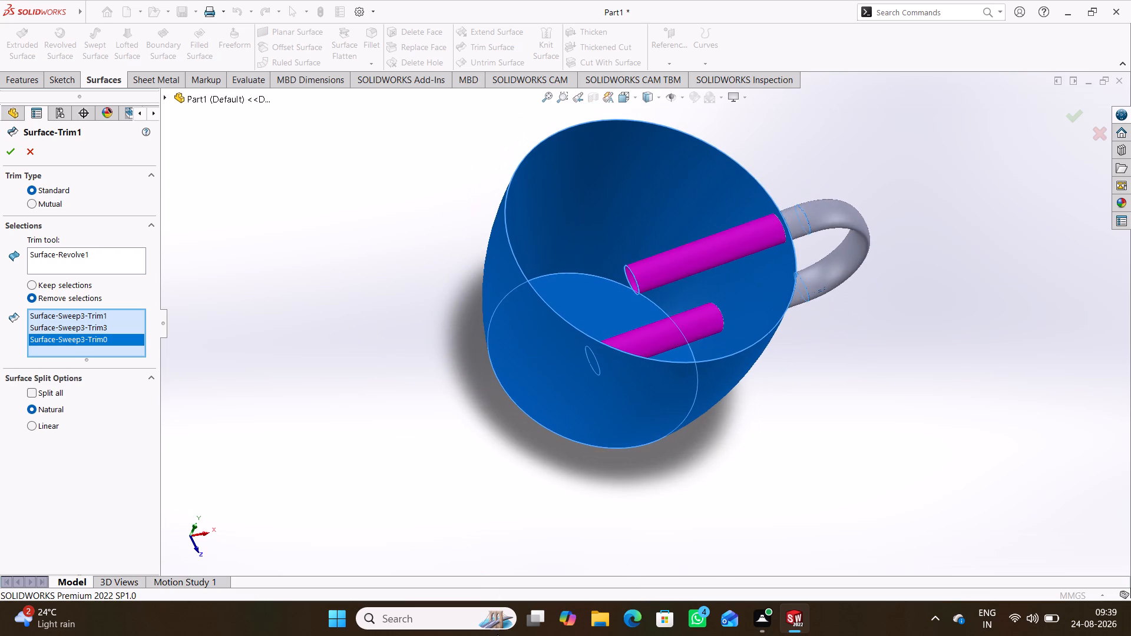
click(8, 153)
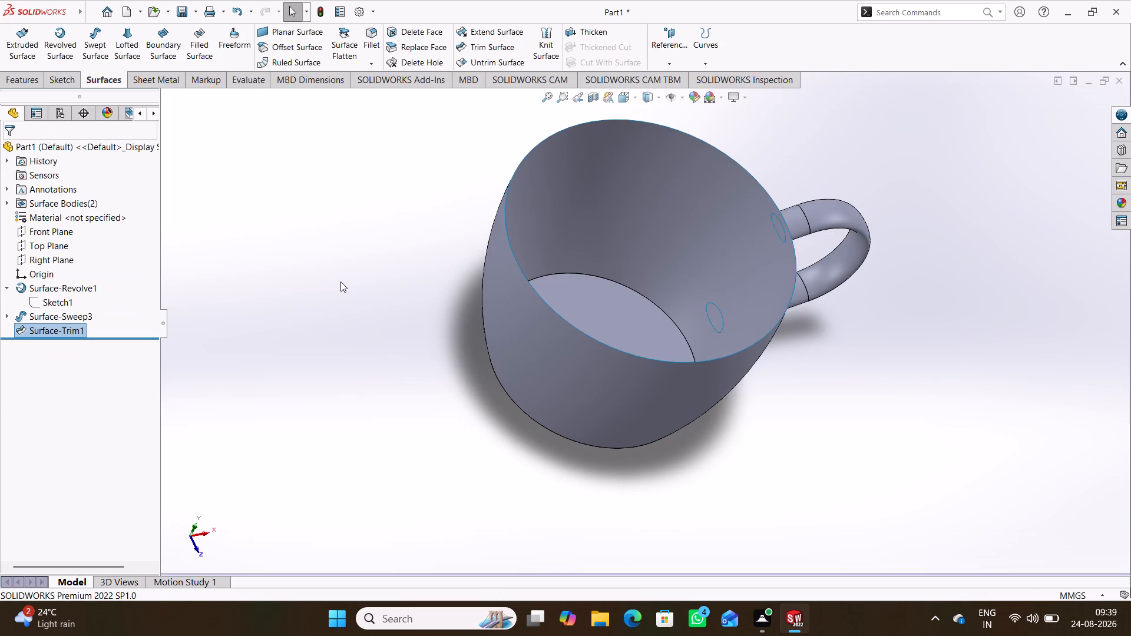
click(340, 287)
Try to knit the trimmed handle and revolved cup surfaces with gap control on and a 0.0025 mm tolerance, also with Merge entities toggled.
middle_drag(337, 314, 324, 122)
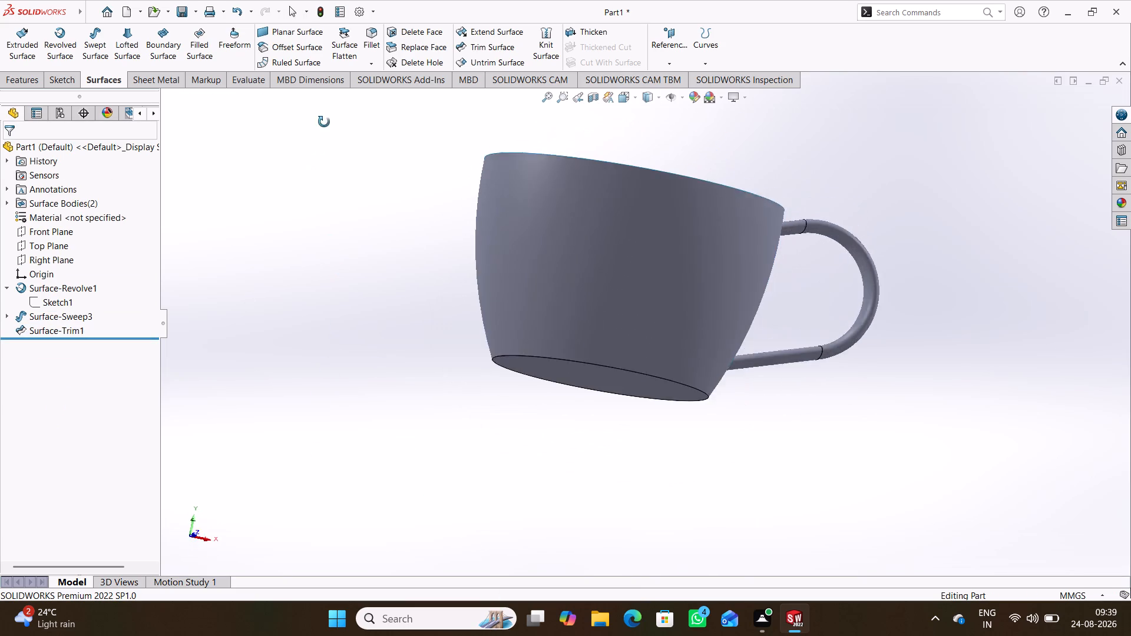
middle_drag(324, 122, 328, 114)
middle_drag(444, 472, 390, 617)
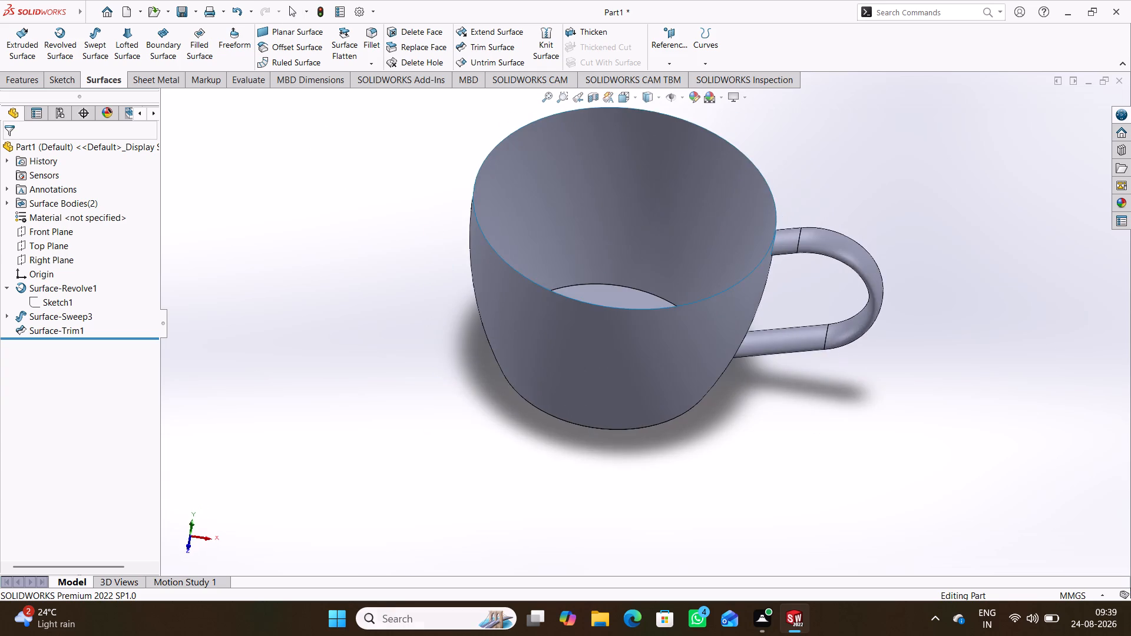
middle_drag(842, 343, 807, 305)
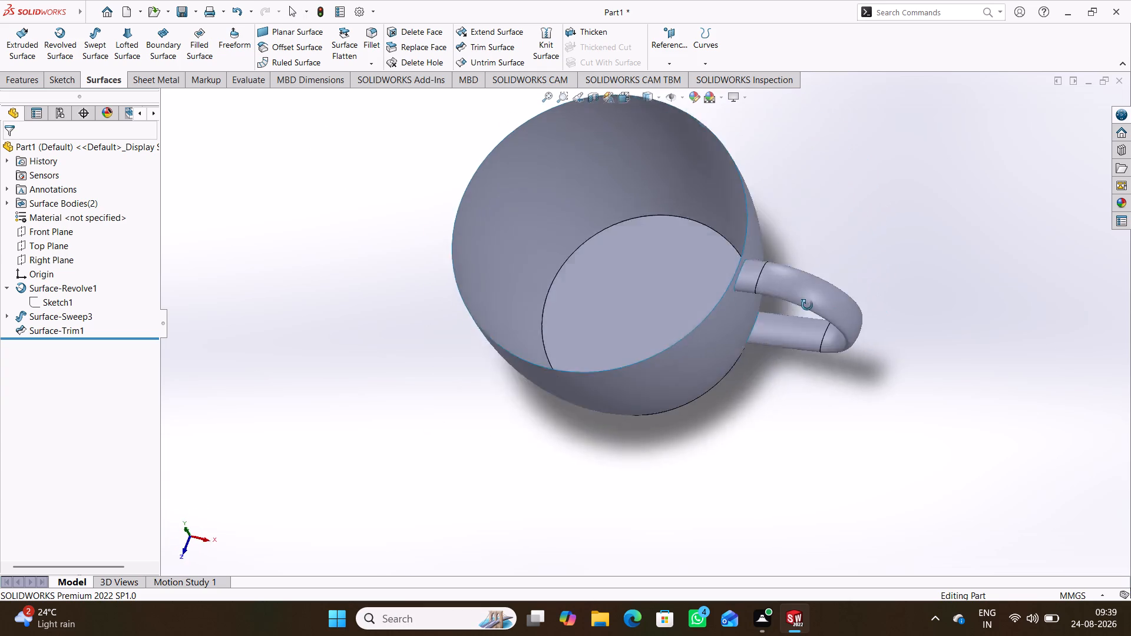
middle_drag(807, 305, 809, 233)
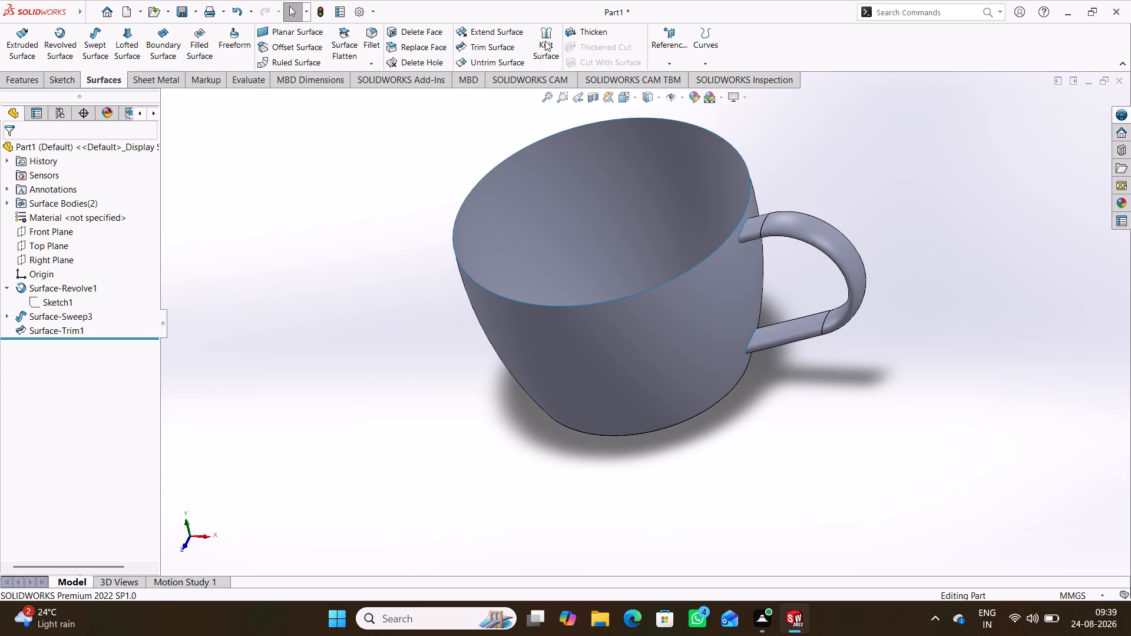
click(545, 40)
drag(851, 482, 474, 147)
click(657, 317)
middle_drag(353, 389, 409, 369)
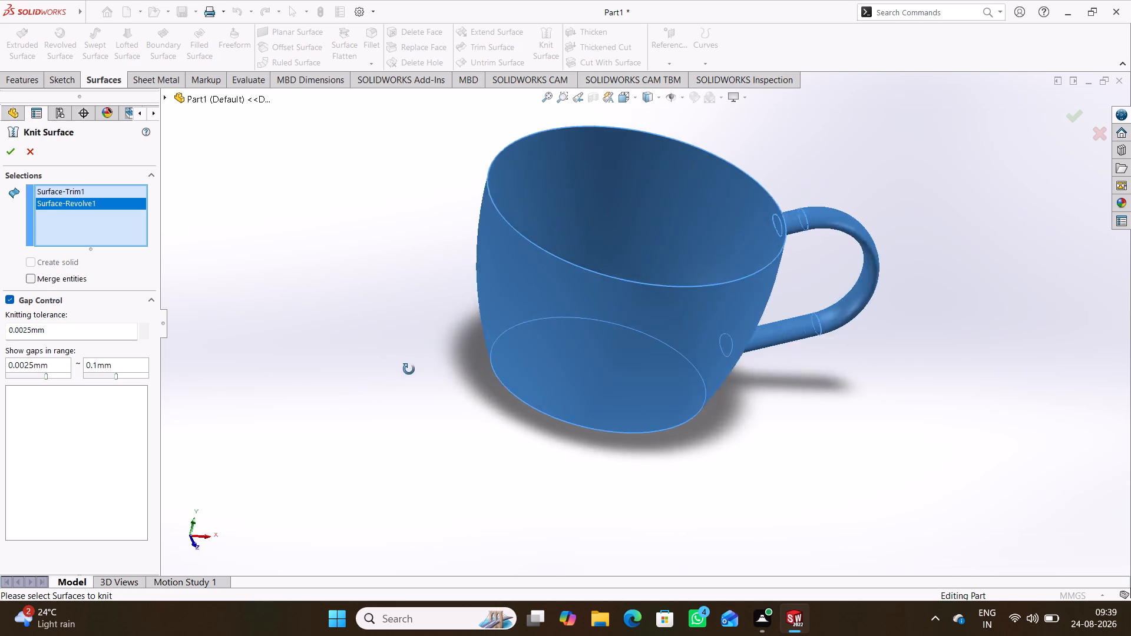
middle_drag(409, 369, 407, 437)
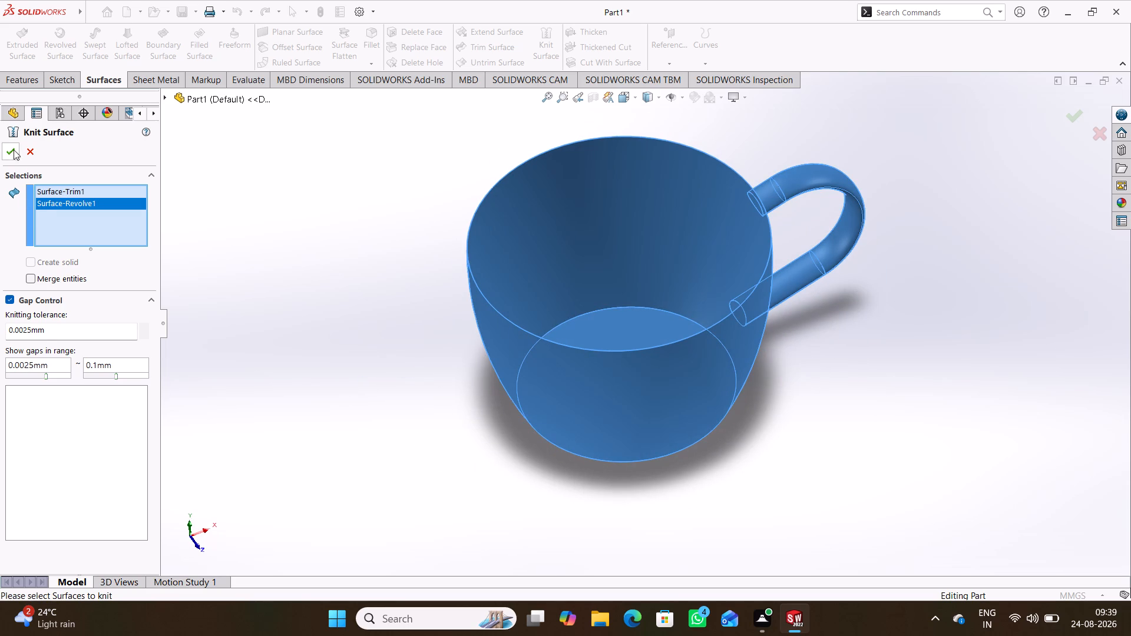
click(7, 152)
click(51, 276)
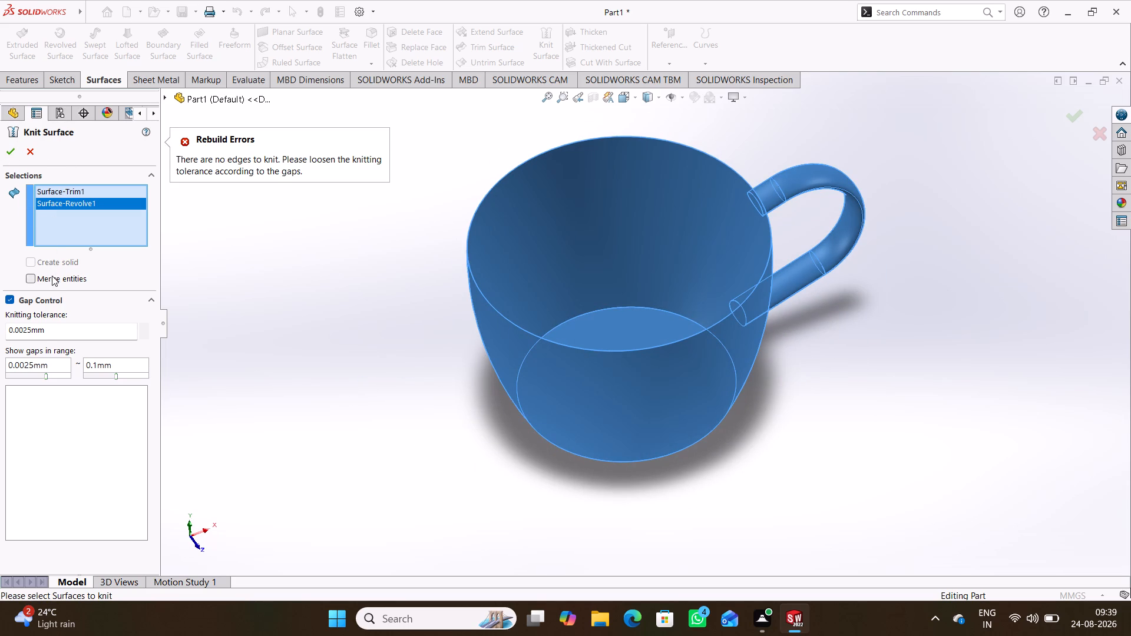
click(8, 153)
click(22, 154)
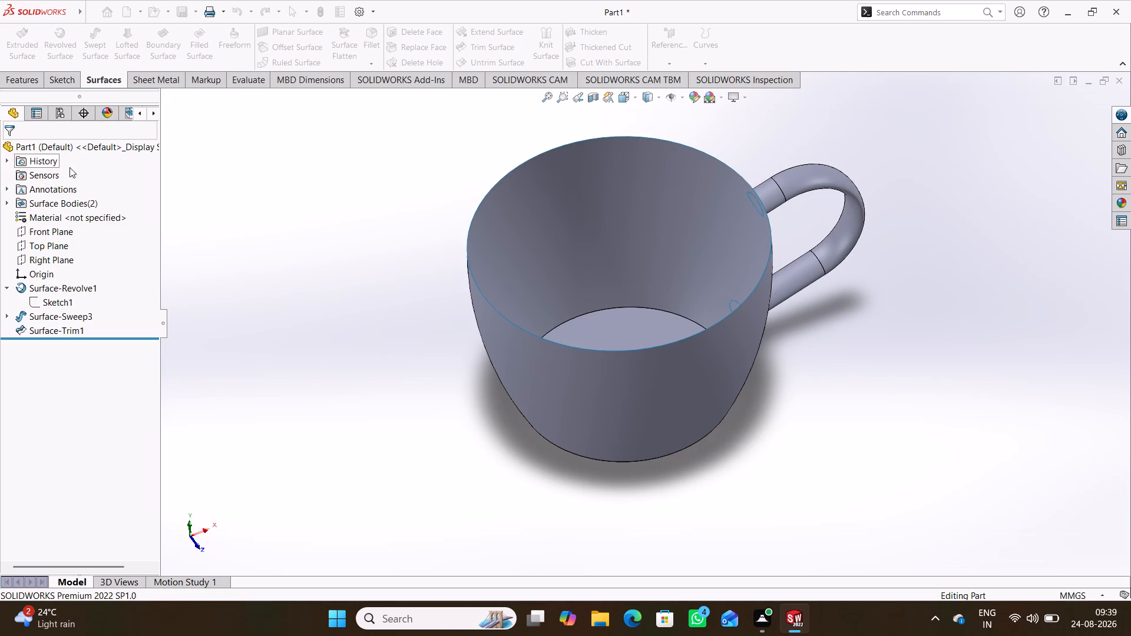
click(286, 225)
Thicken the revolved cup surface by 2 mm toward its outer side.
middle_drag(404, 216, 282, 198)
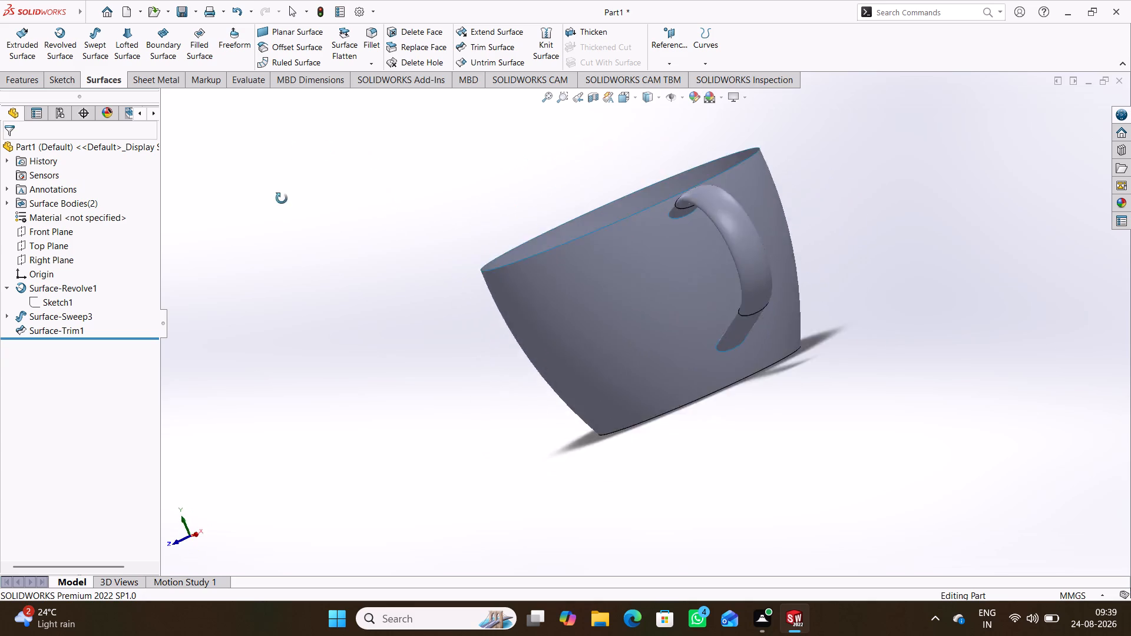
middle_drag(282, 198, 372, 246)
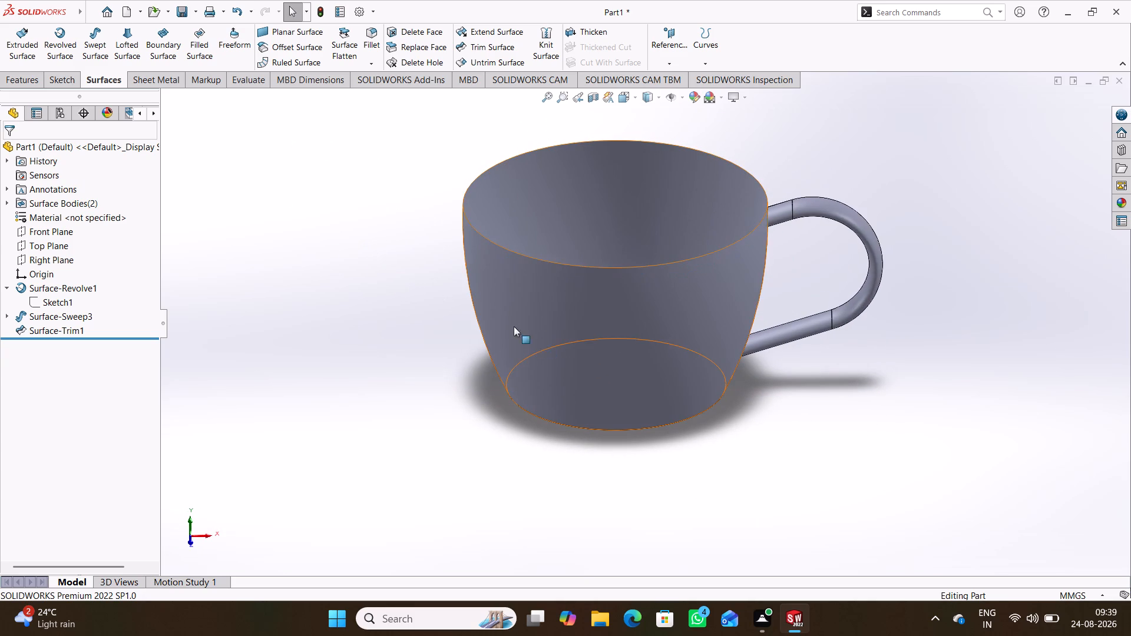
click(589, 31)
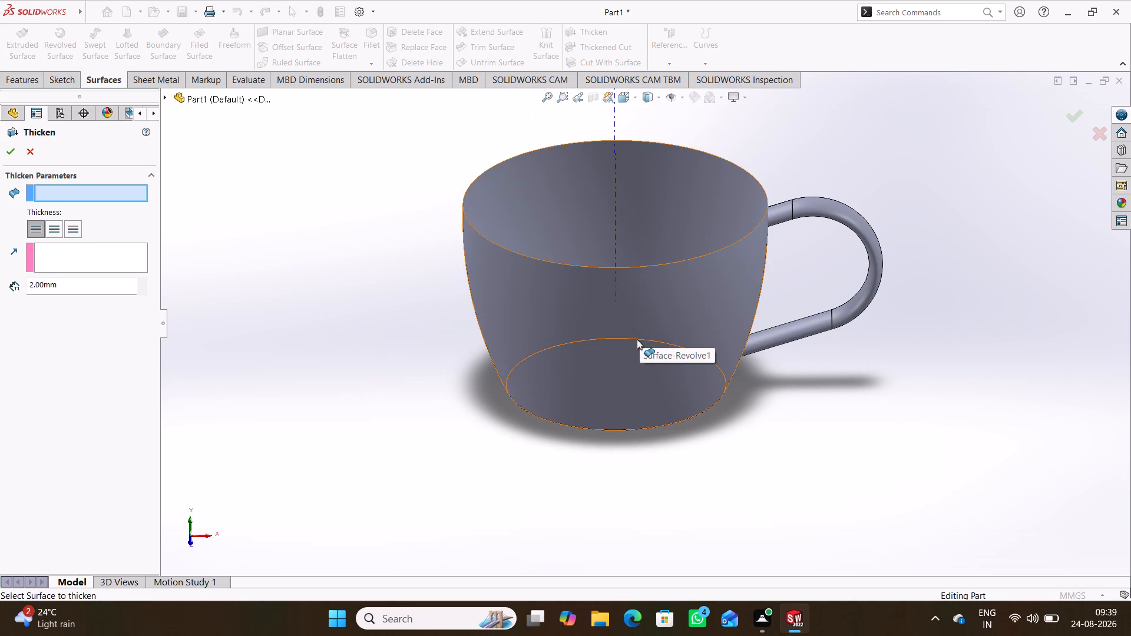
click(637, 339)
click(805, 333)
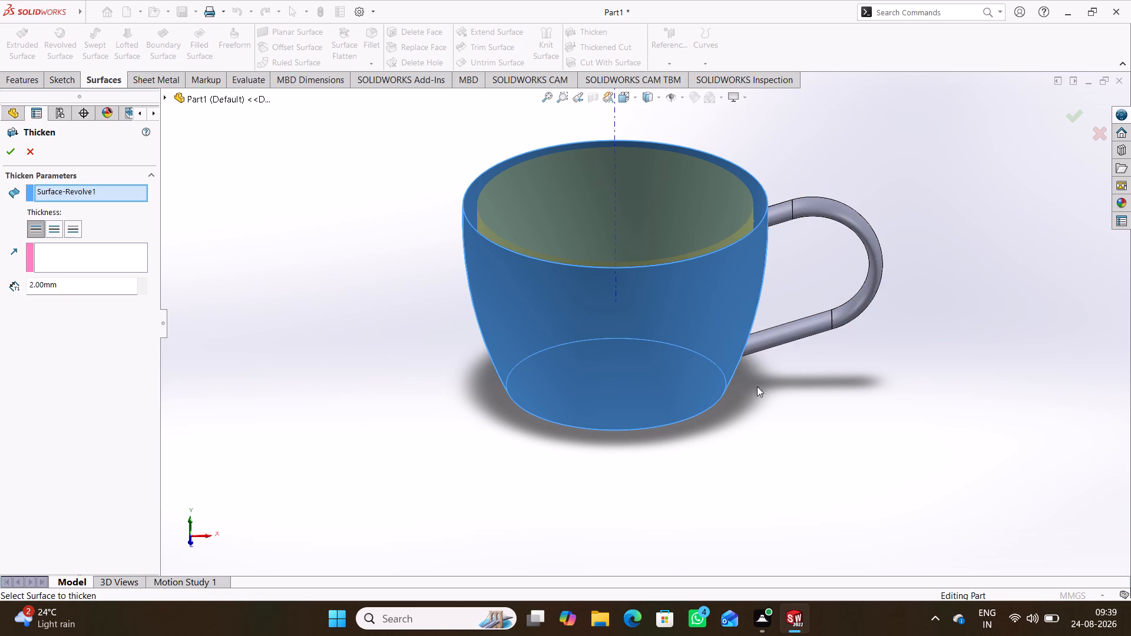
click(828, 212)
middle_drag(414, 356, 406, 401)
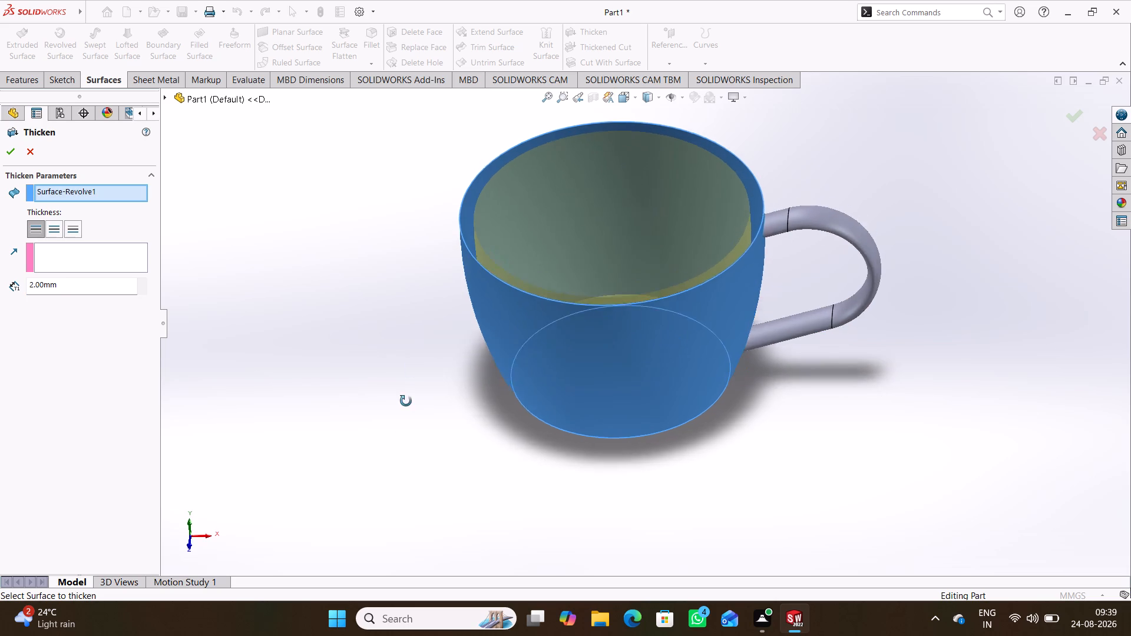
middle_drag(406, 401, 404, 430)
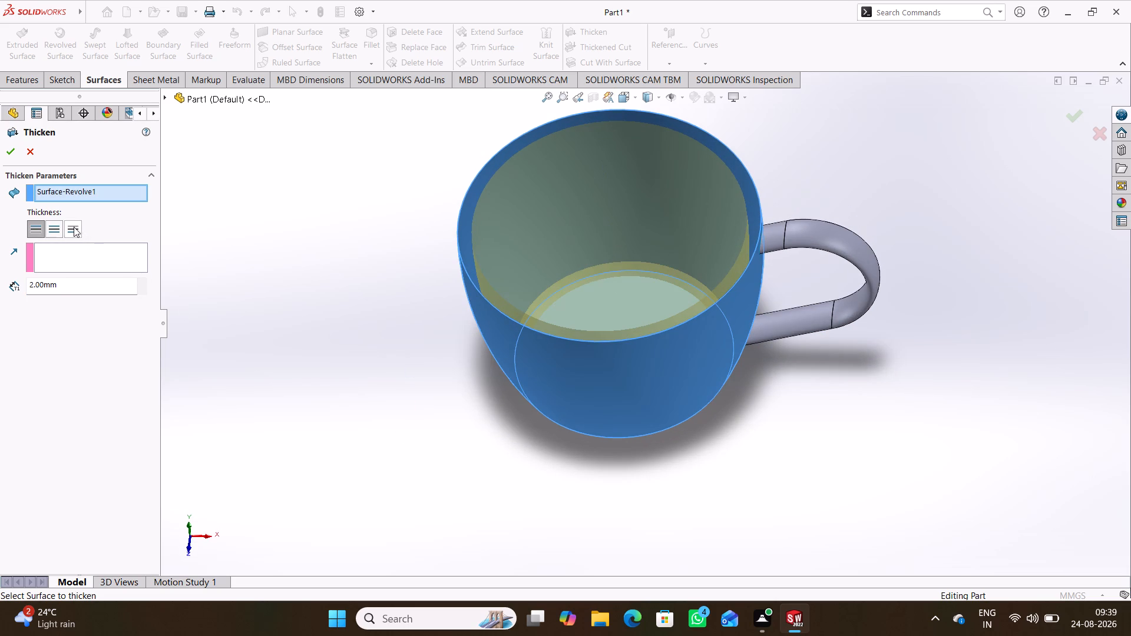
click(74, 227)
middle_drag(286, 274, 295, 309)
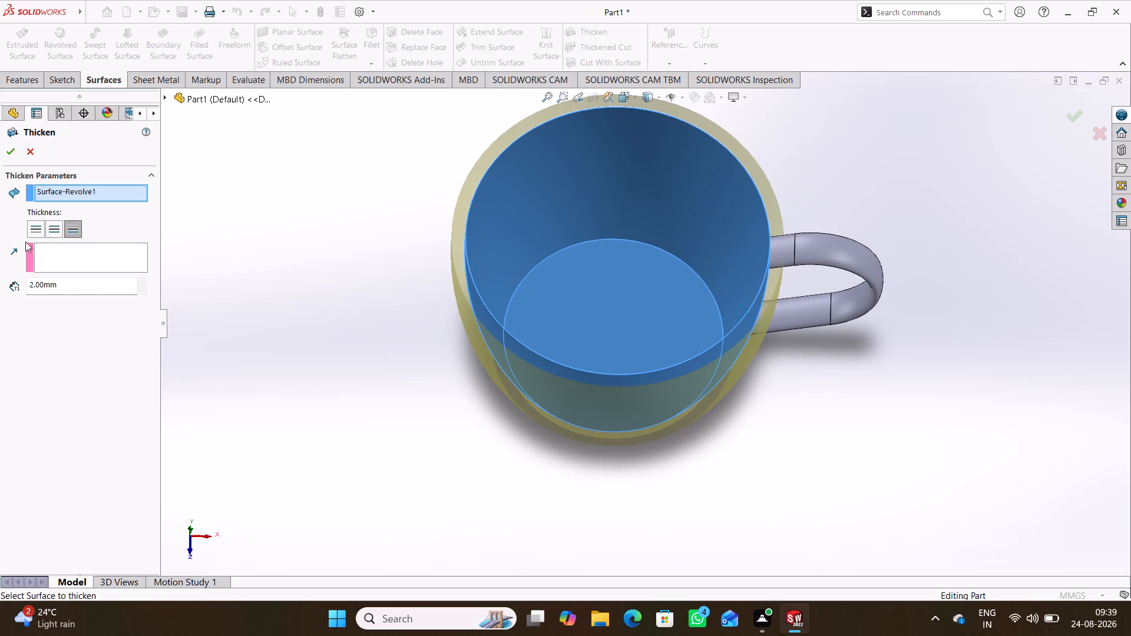
click(11, 144)
click(376, 210)
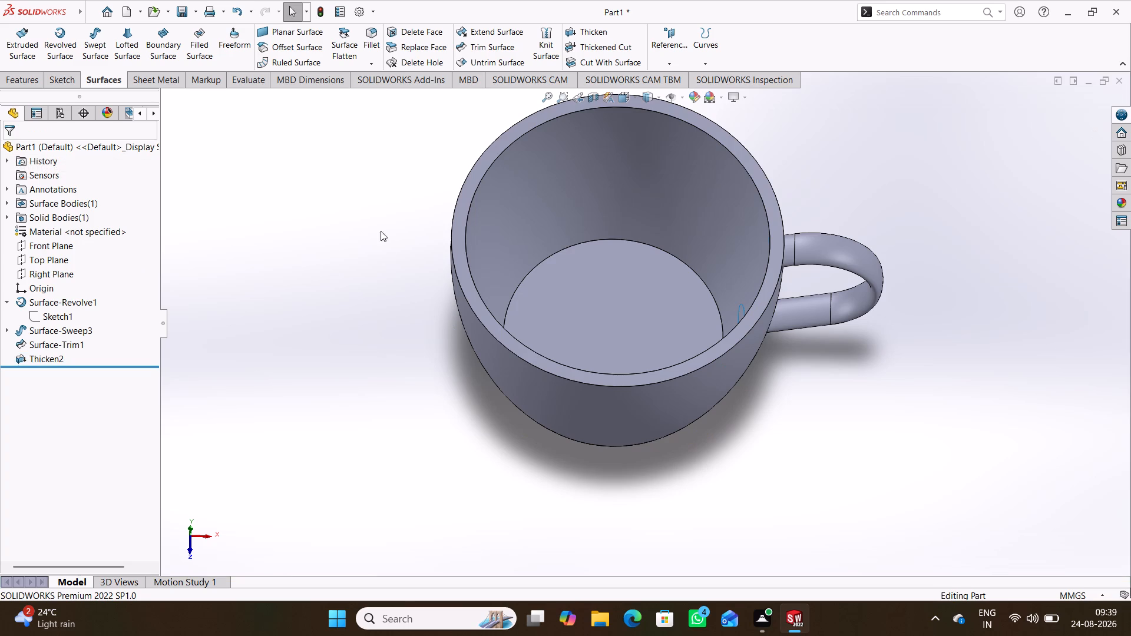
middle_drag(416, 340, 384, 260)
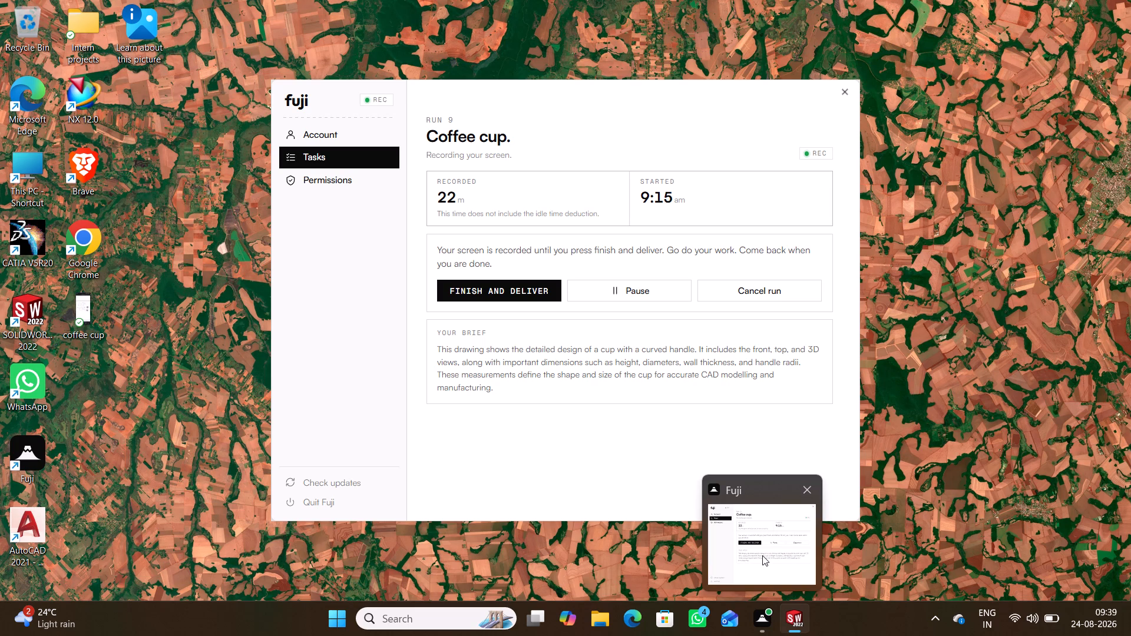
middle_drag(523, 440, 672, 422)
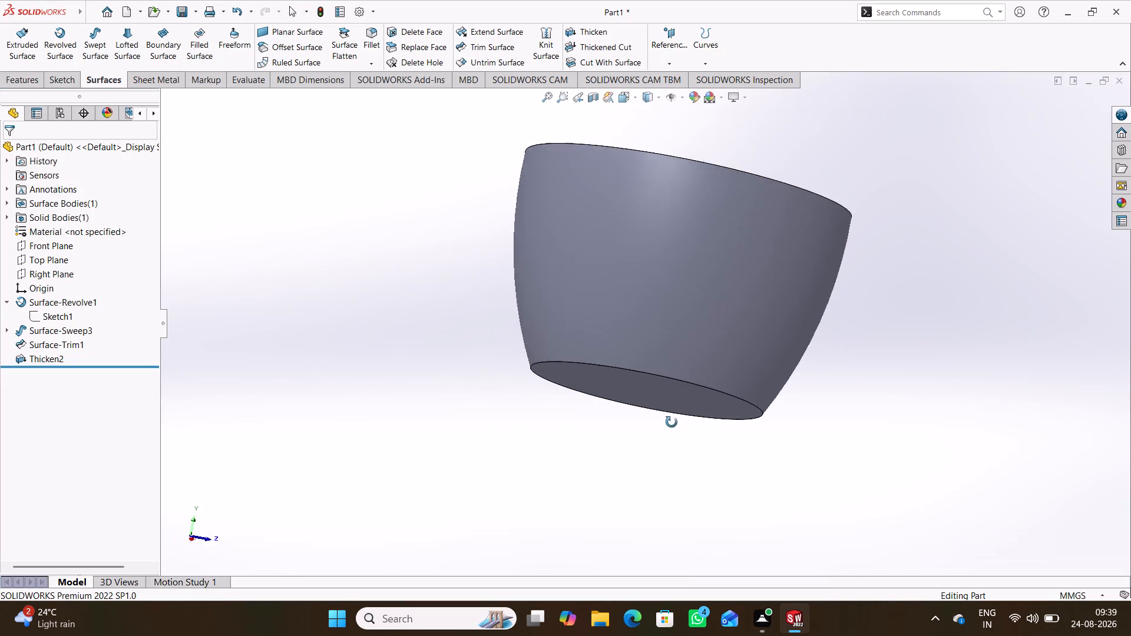
Apply the chromium plate metal appearance to the whole cup part and set its colour to bright cyan.
middle_drag(672, 422, 530, 502)
middle_drag(934, 291, 974, 370)
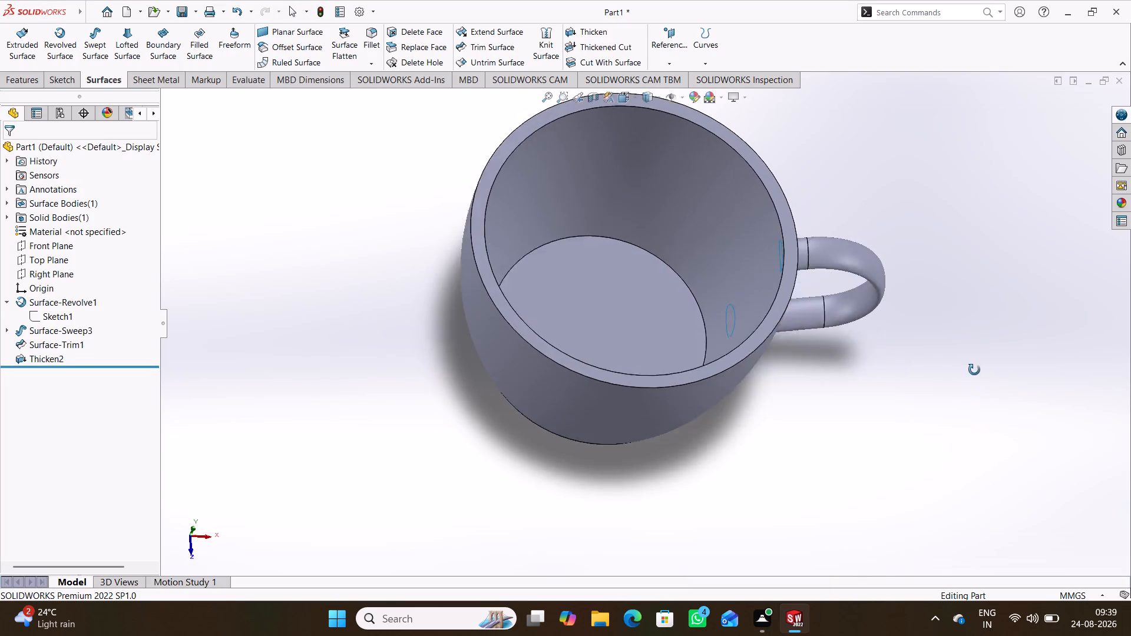
middle_drag(974, 370, 978, 326)
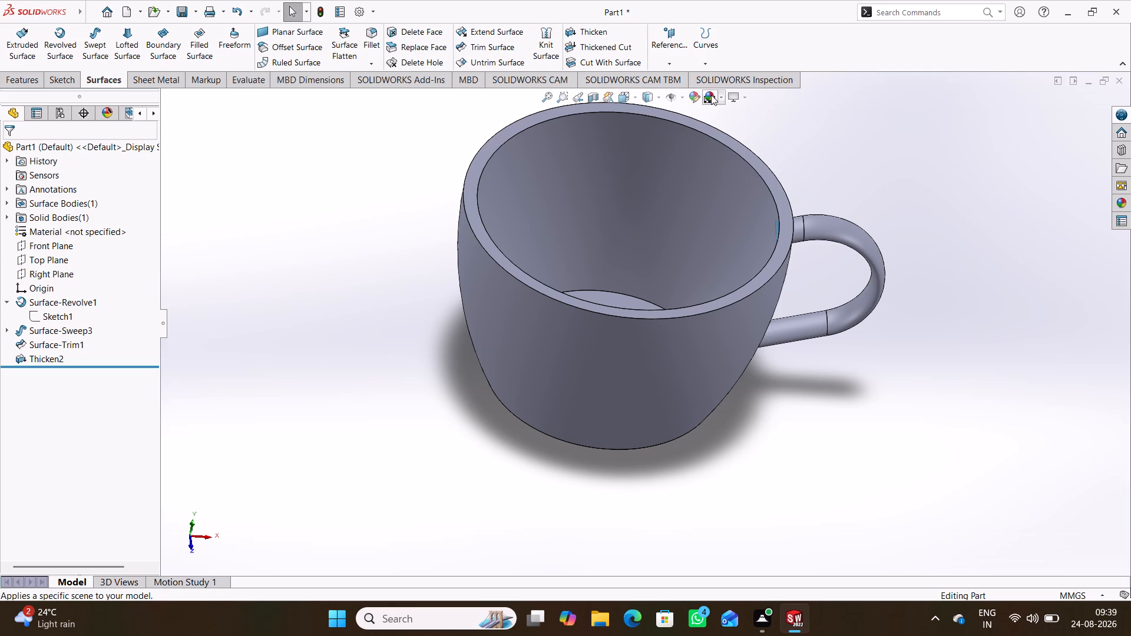
click(695, 98)
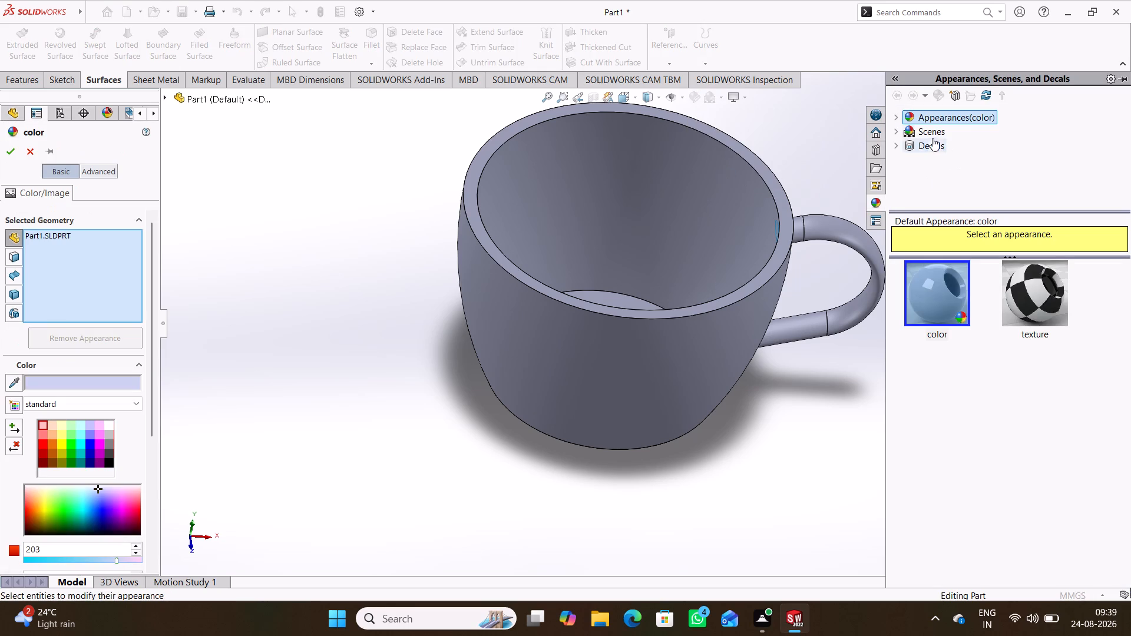
click(899, 122)
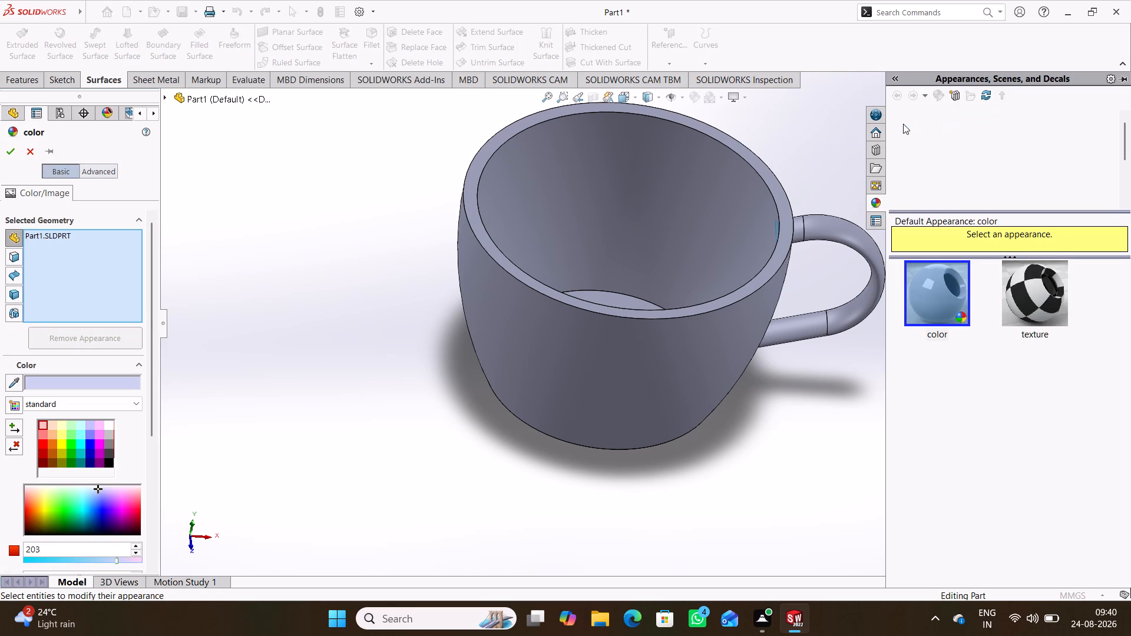
click(939, 145)
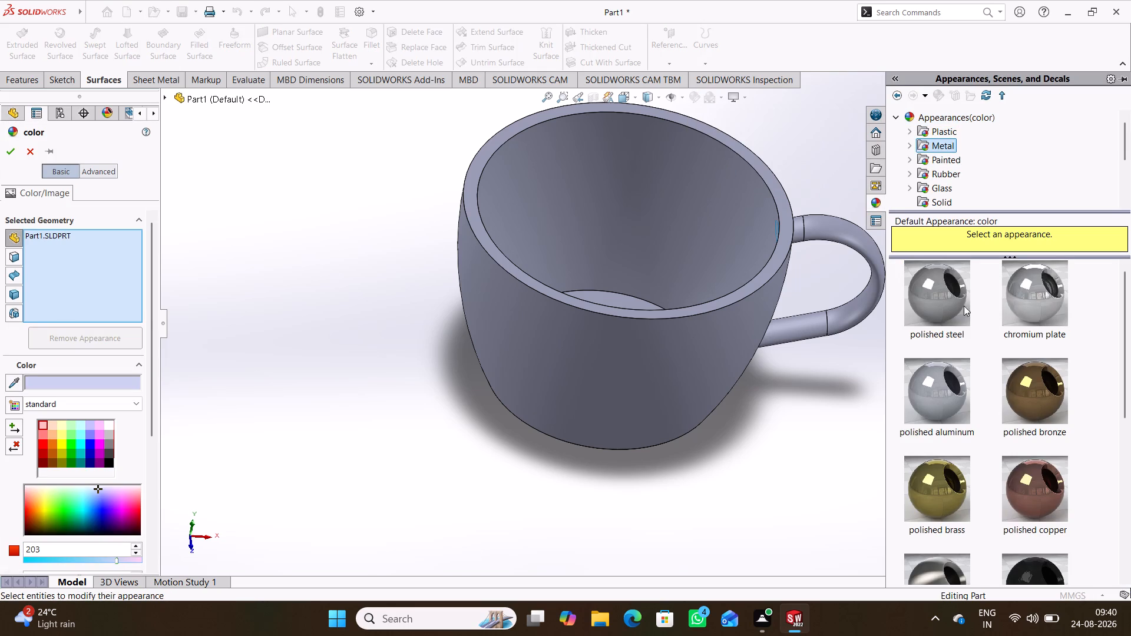
drag(1034, 293, 584, 303)
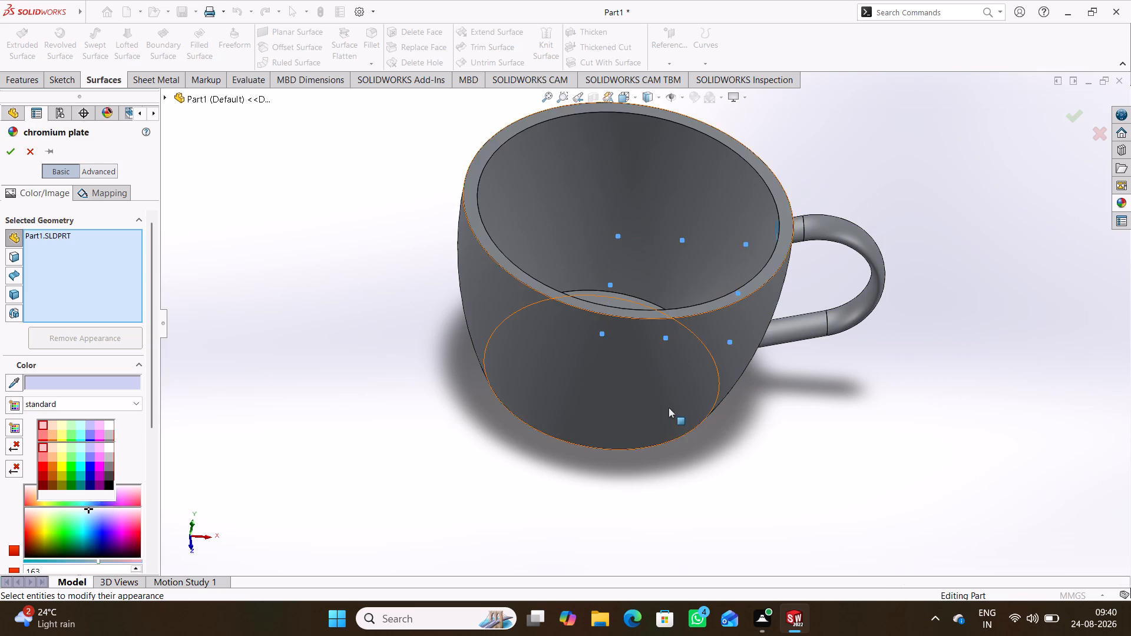
middle_drag(680, 438, 638, 386)
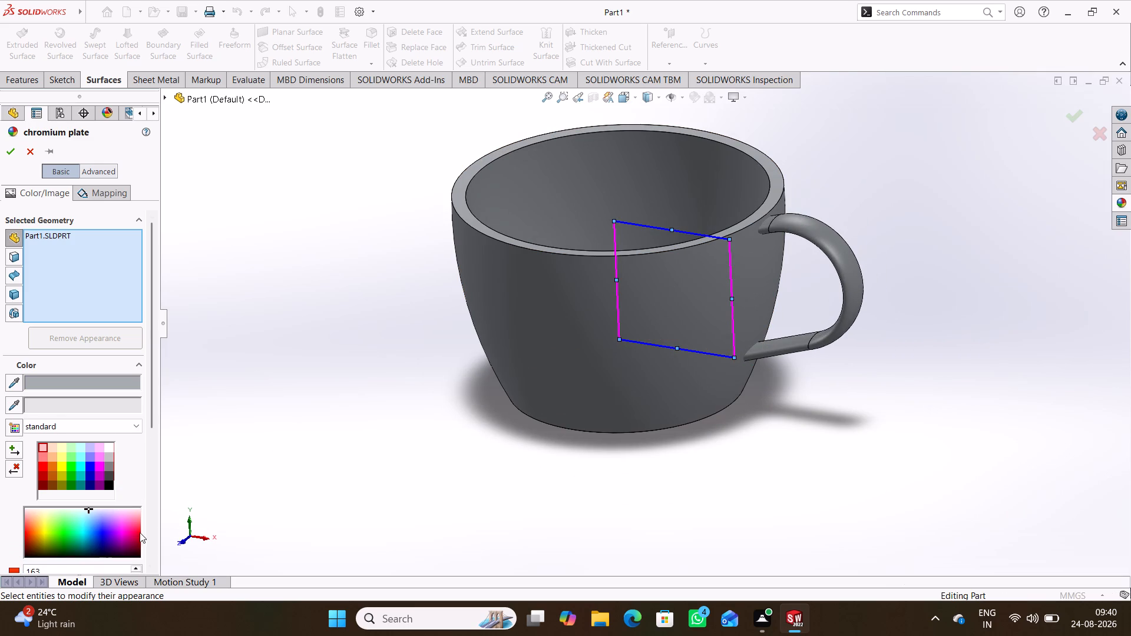
click(136, 532)
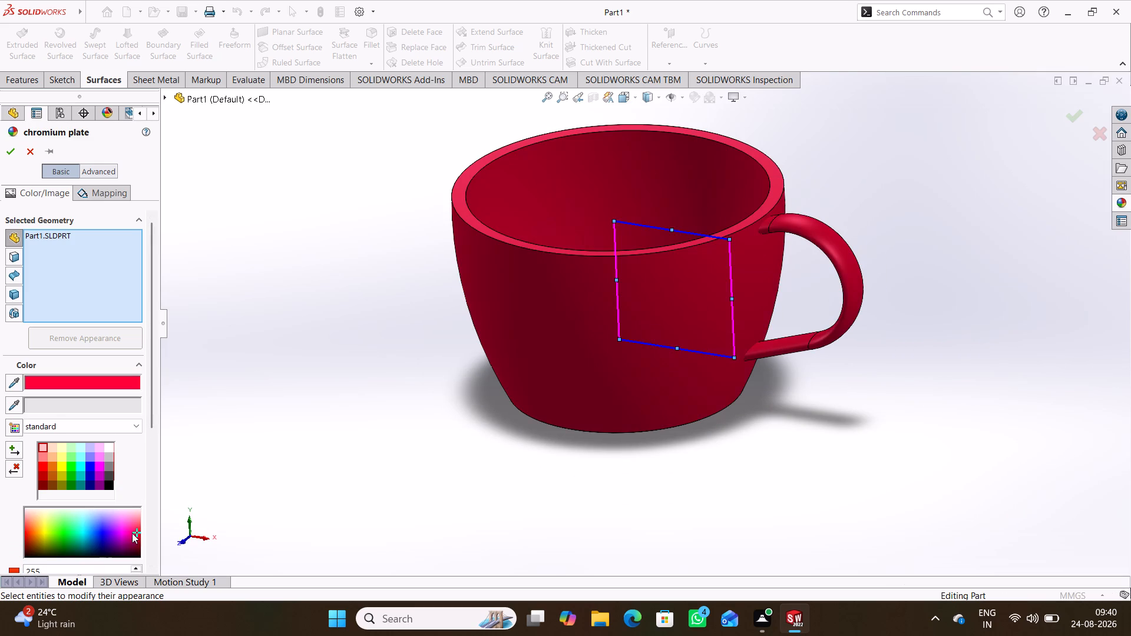
click(89, 531)
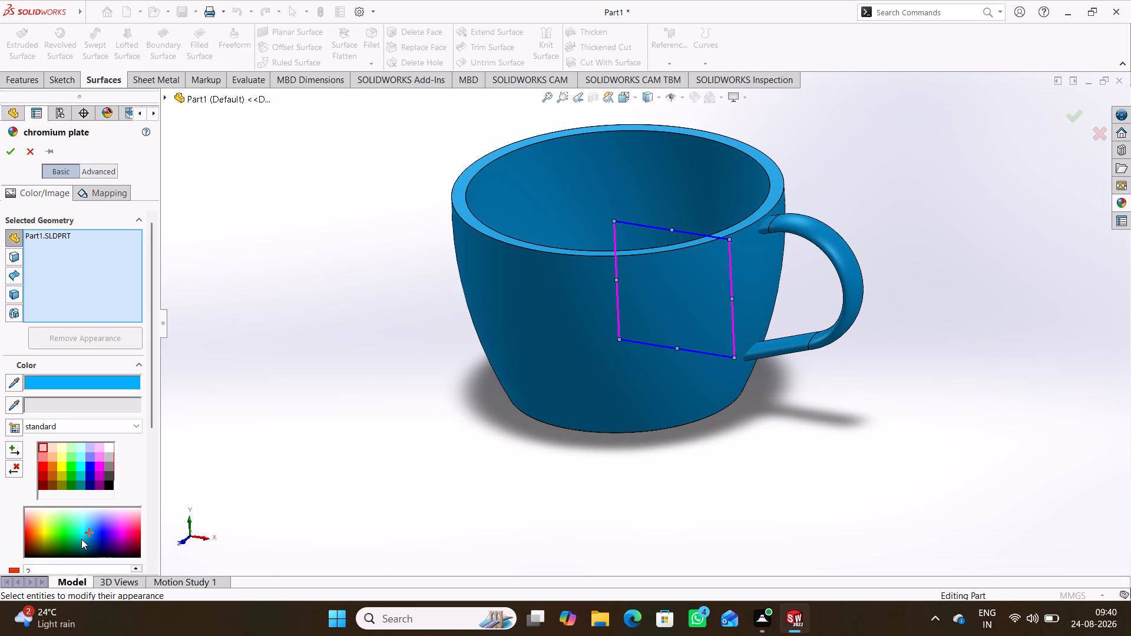
click(84, 532)
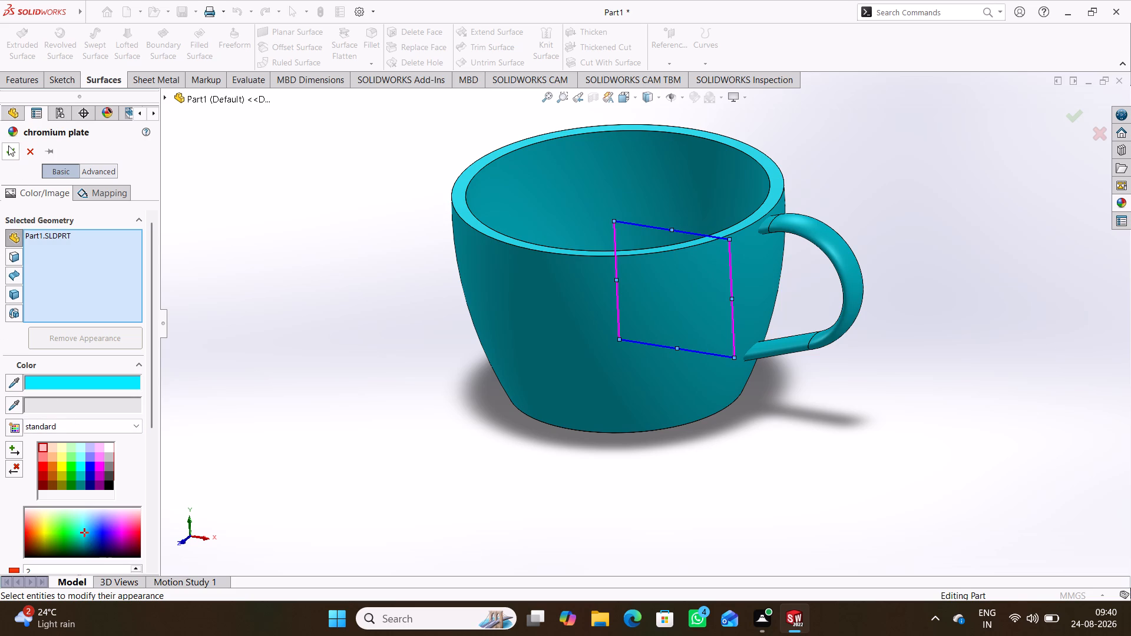
click(4, 140)
click(12, 157)
Save the part in the solid works folder under the file name "coffee cup".
middle_drag(352, 362, 359, 356)
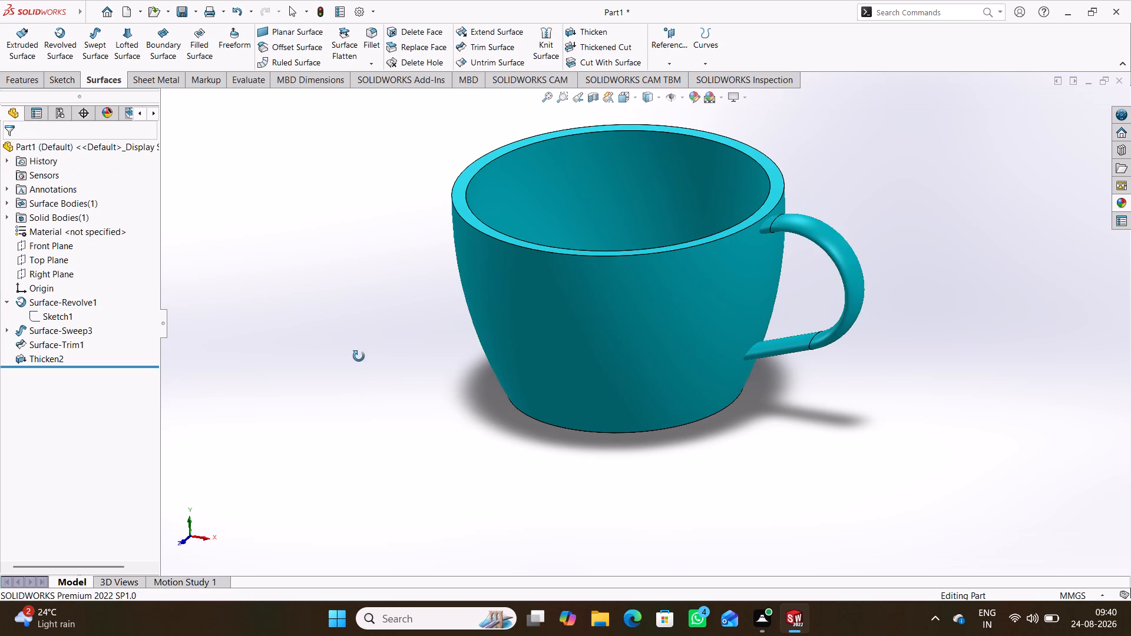
middle_drag(359, 356, 537, 360)
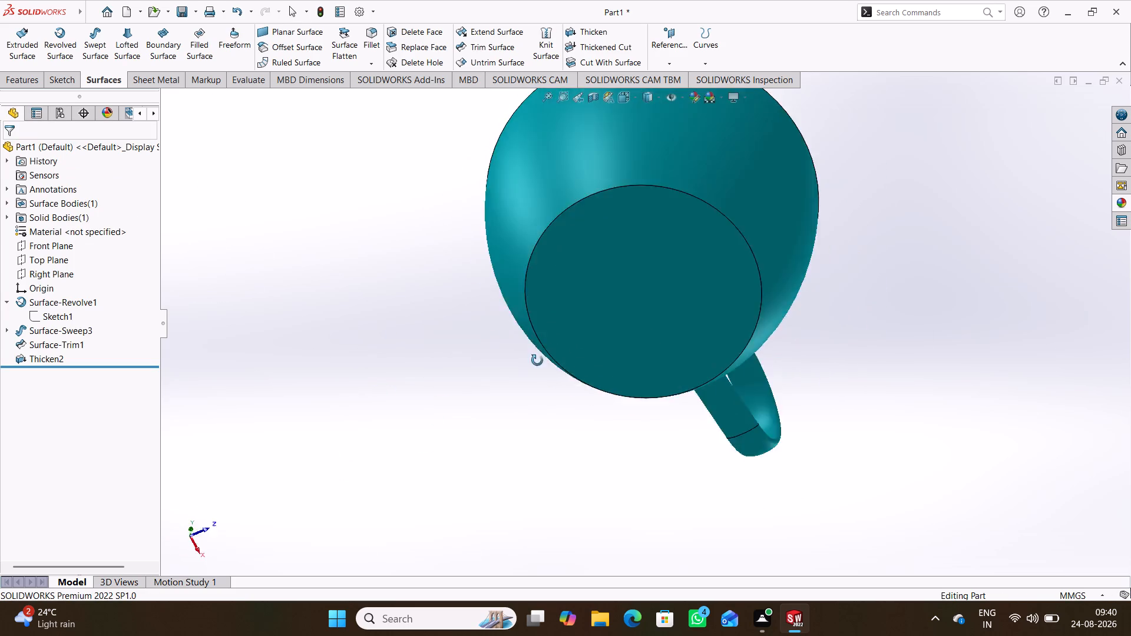
middle_drag(537, 360, 442, 579)
middle_drag(958, 153, 887, 289)
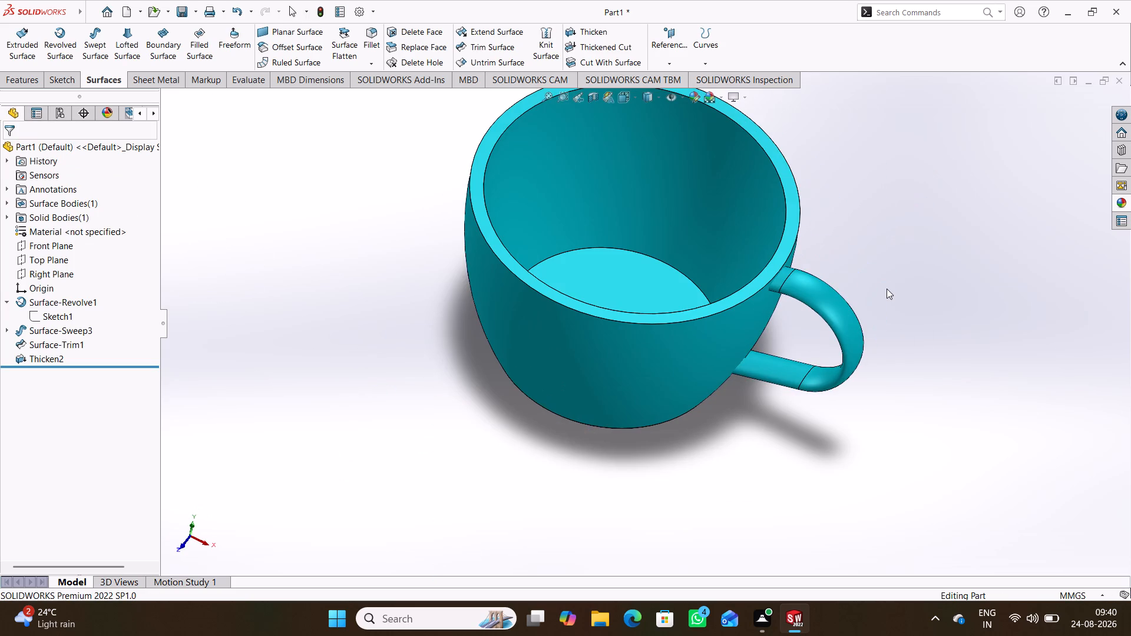
key(ctrl+s)
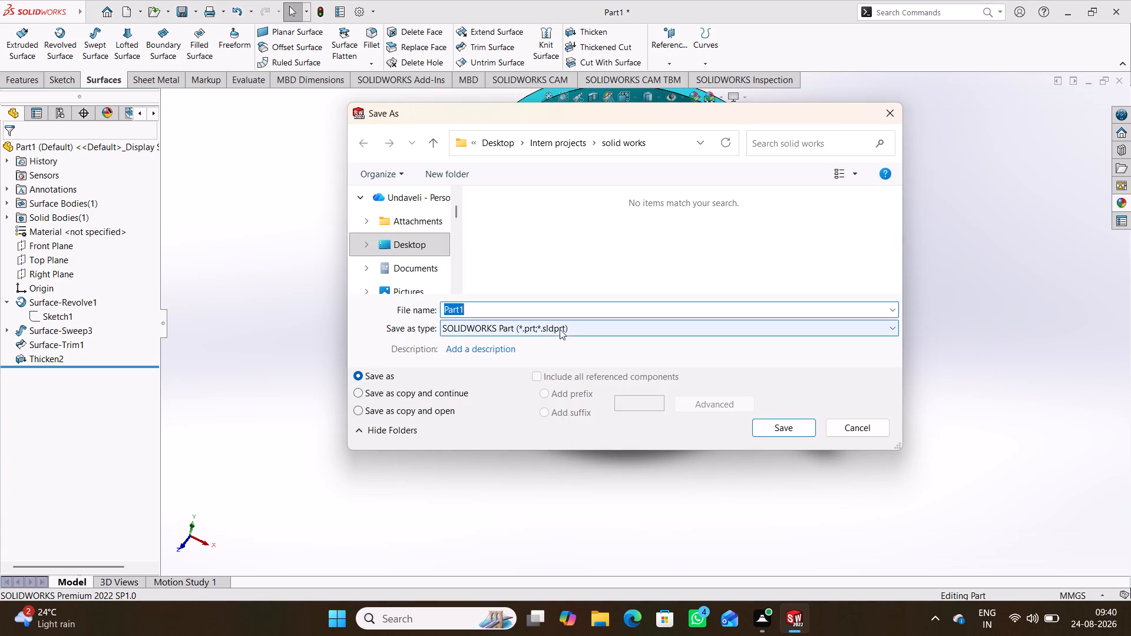
text(coffeen)
key(BackSpace)
key(space)
text(cup)
key(Return)
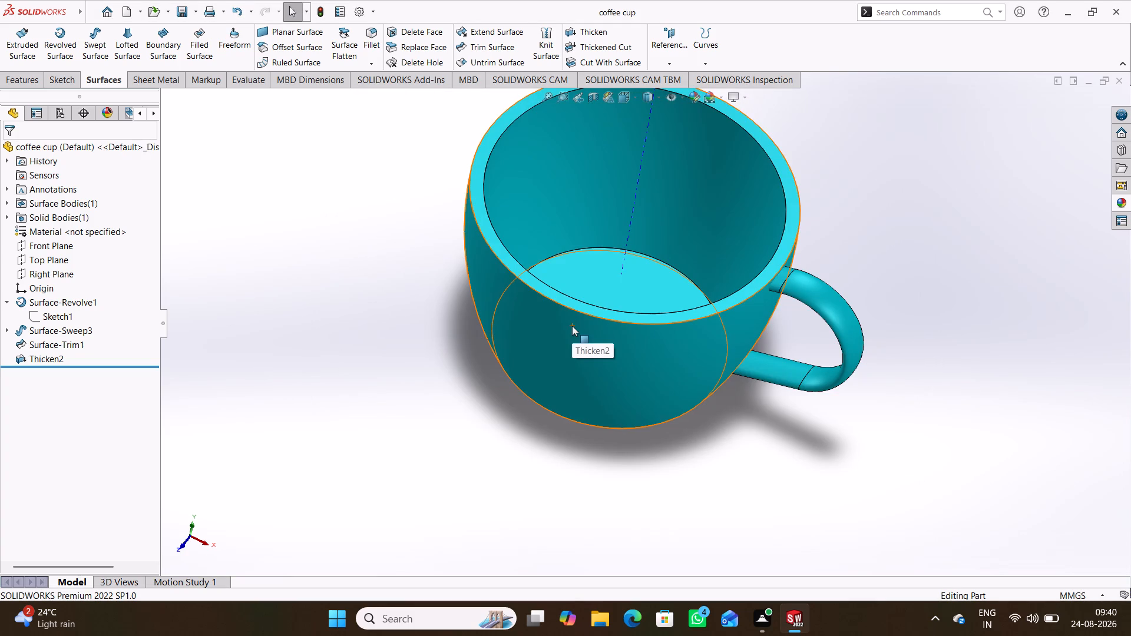
Orient the cup to the isometric view and leave the temporary axes hidden.
key(ctrl+7)
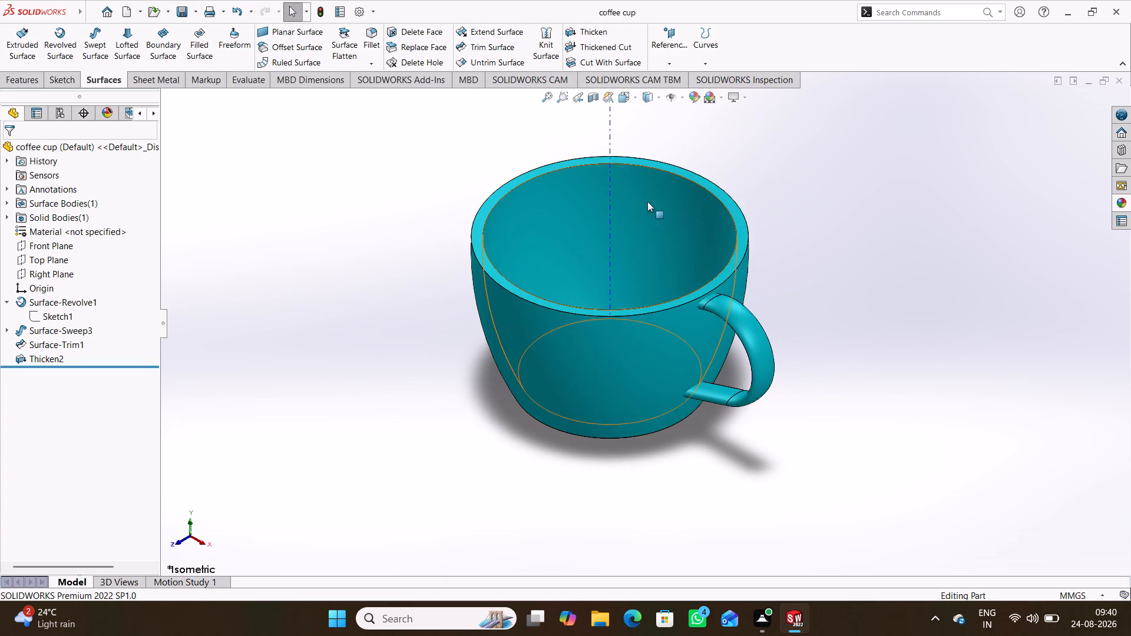
right_click(613, 130)
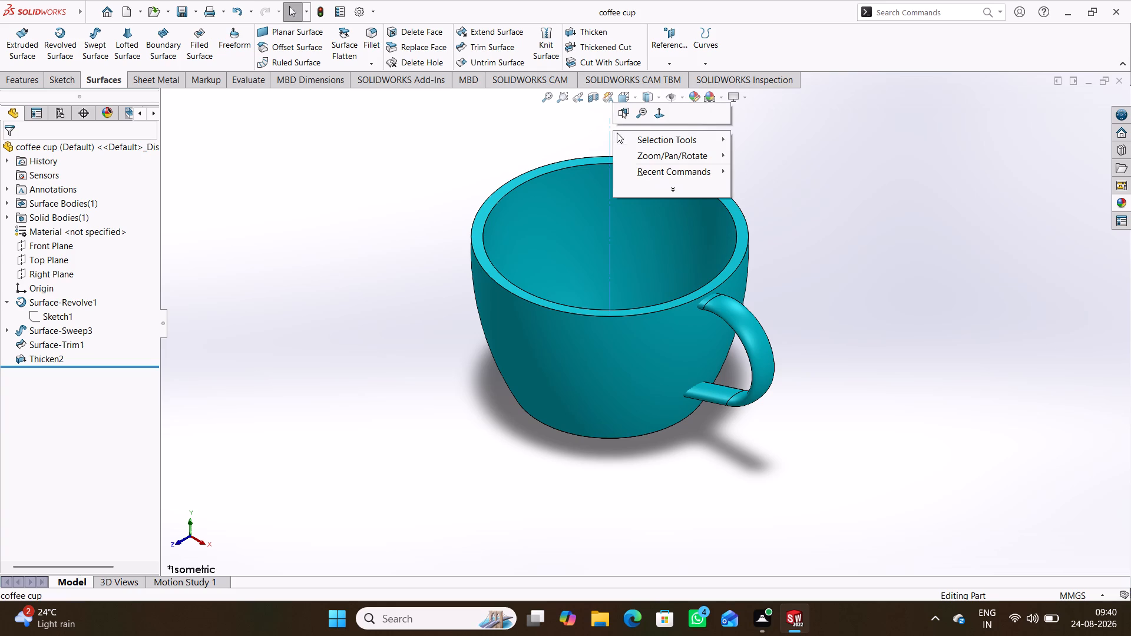
click(766, 161)
click(679, 96)
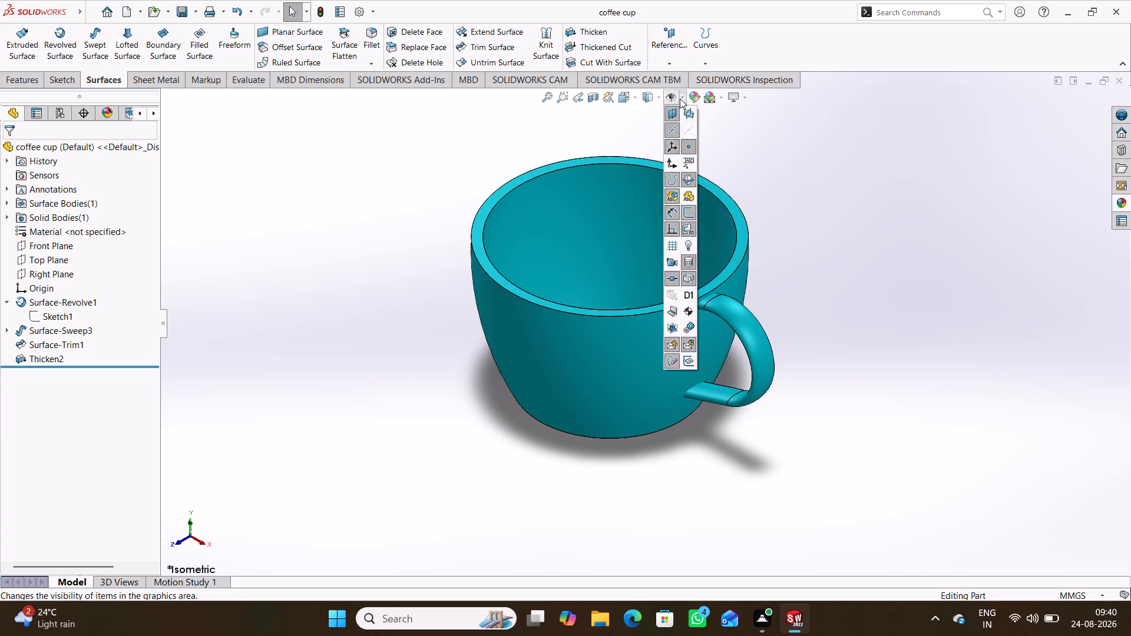
click(690, 130)
click(734, 140)
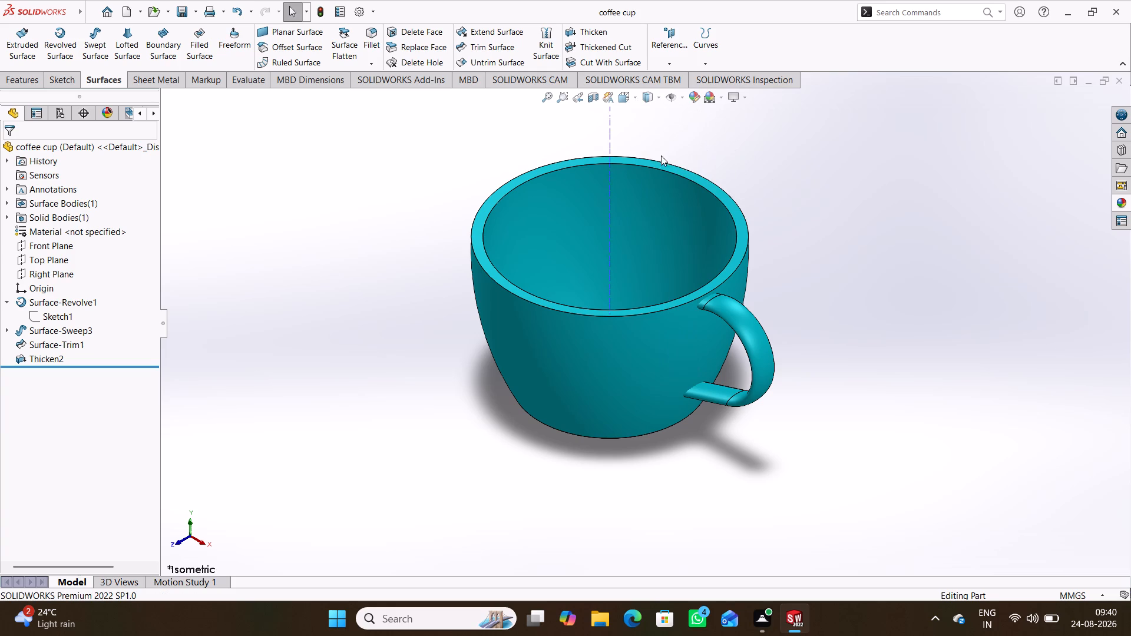
click(682, 98)
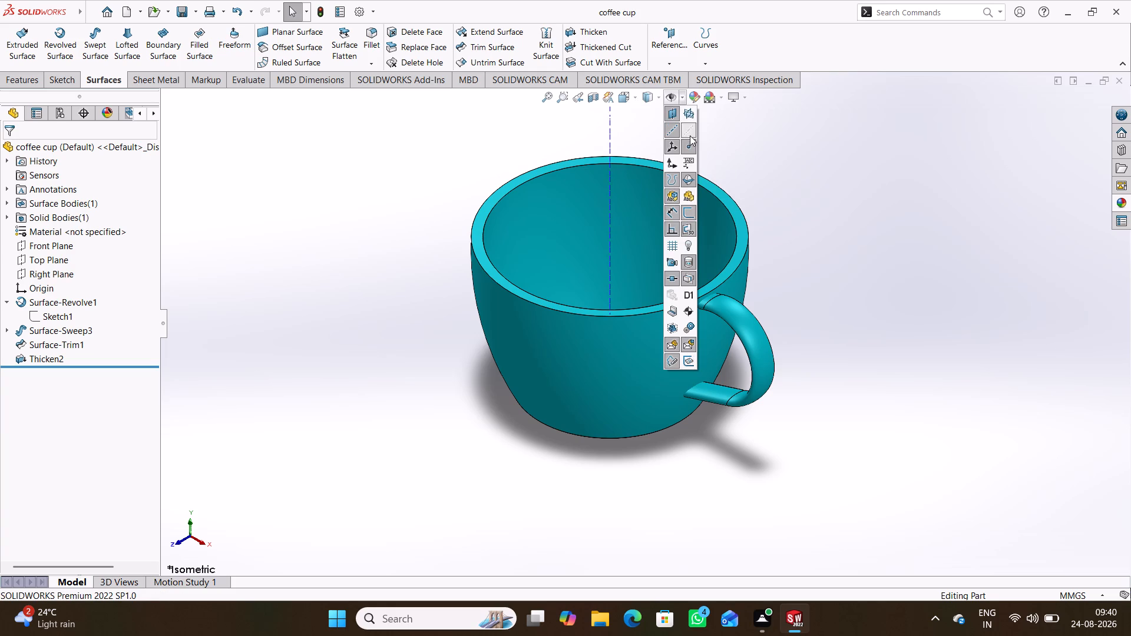
click(689, 132)
click(745, 141)
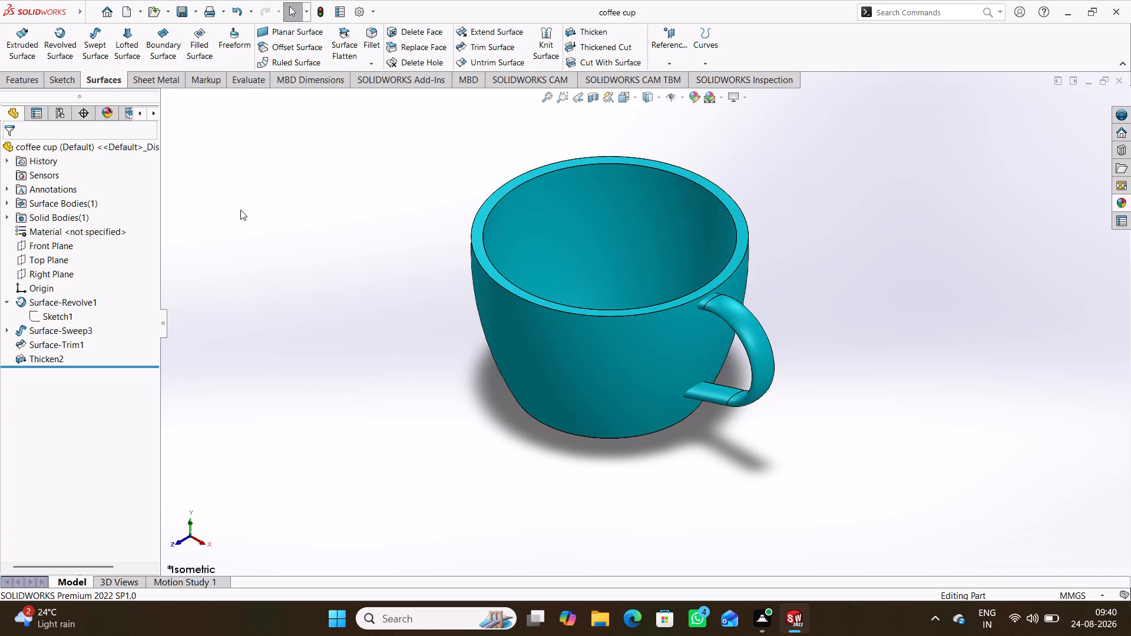
Create a new drawing document on a standard A3 (ISO) sheet with the sheet format displayed.
key(ctrl+n)
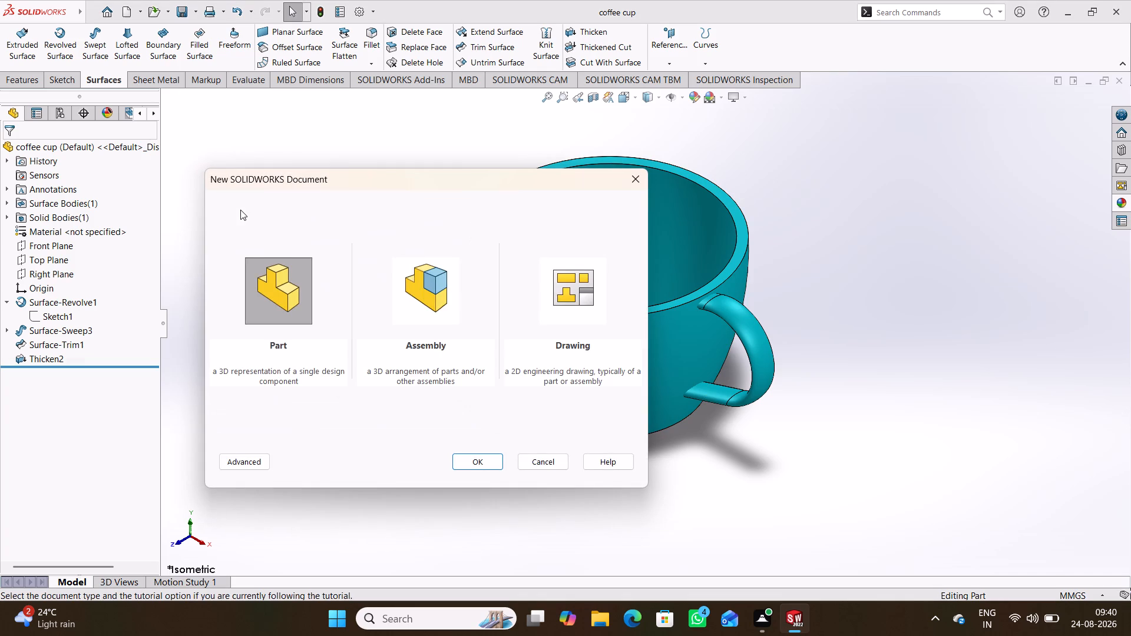
key(Right)
key(Right)
key(Return)
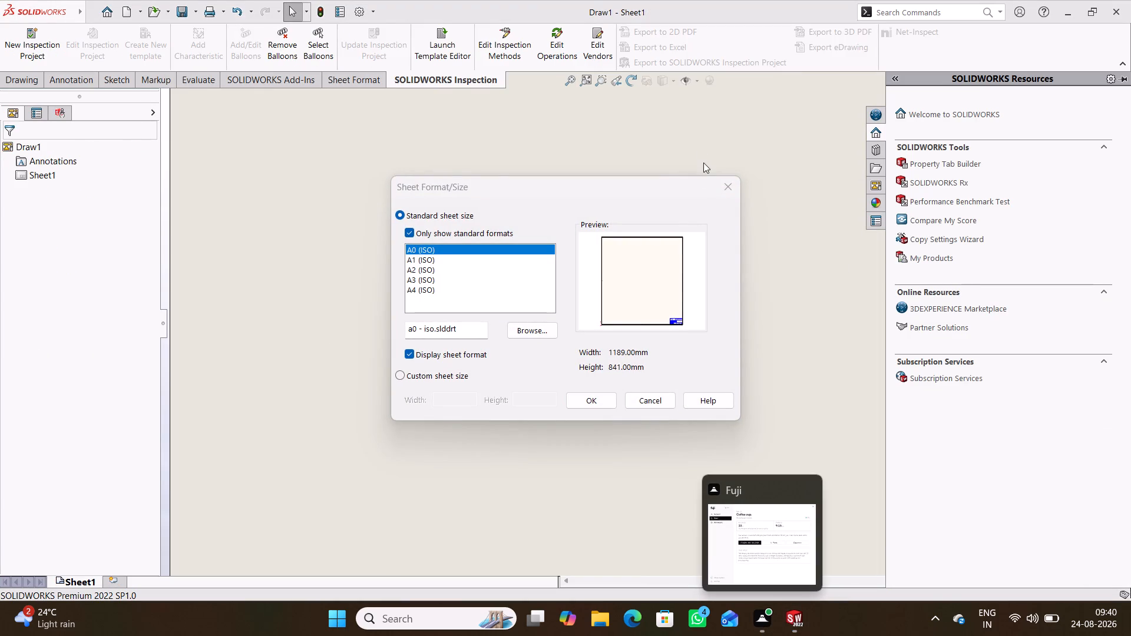
click(425, 278)
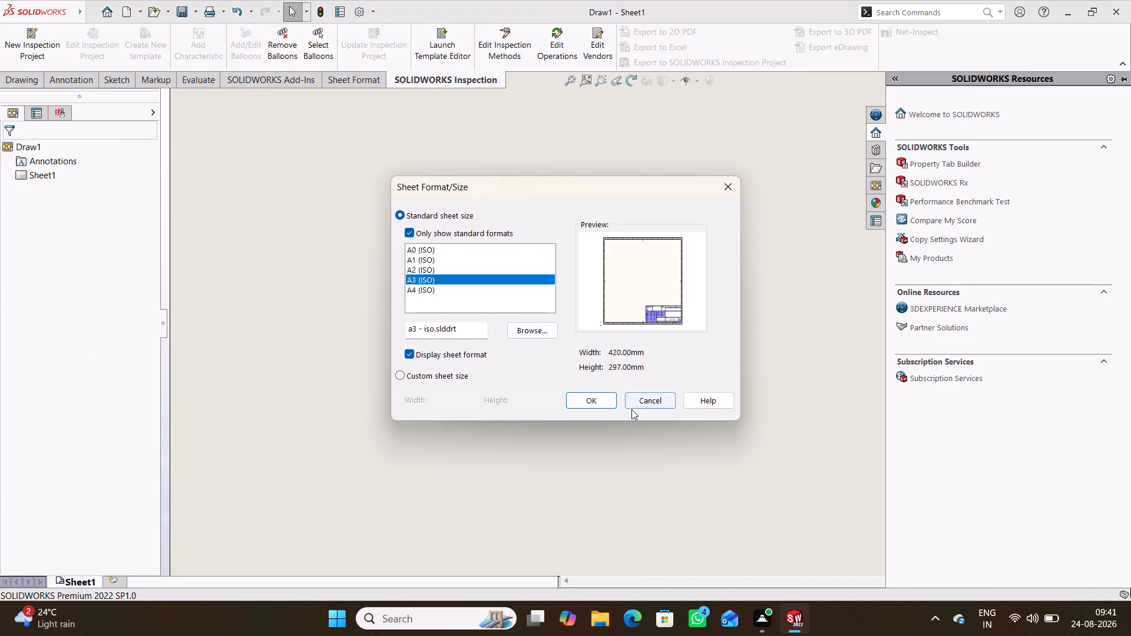
click(598, 400)
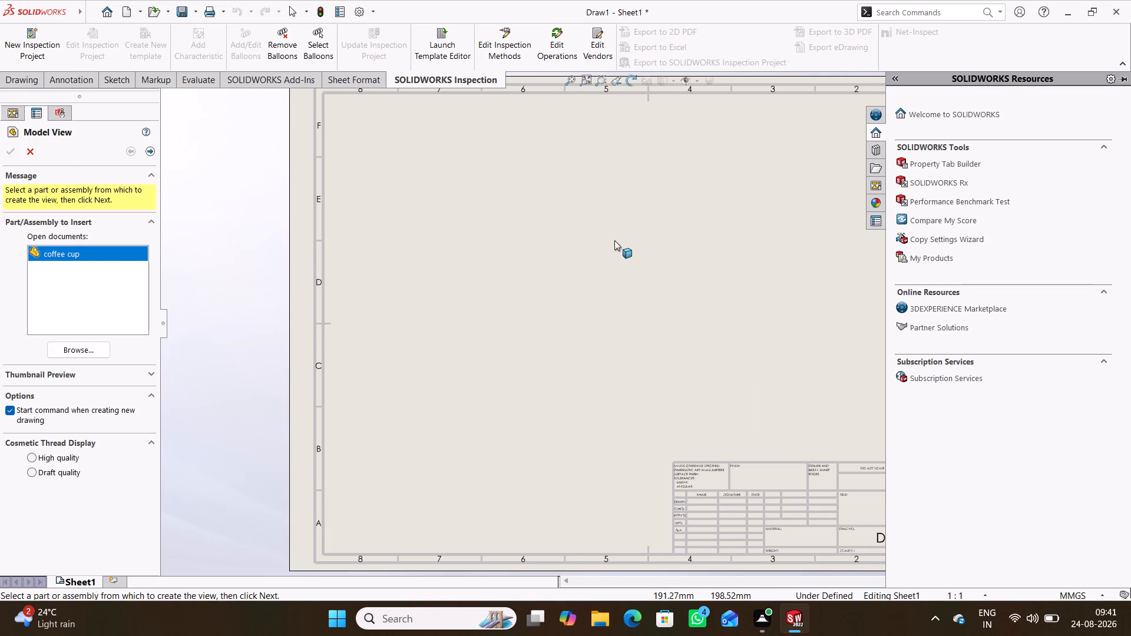
click(756, 223)
click(663, 315)
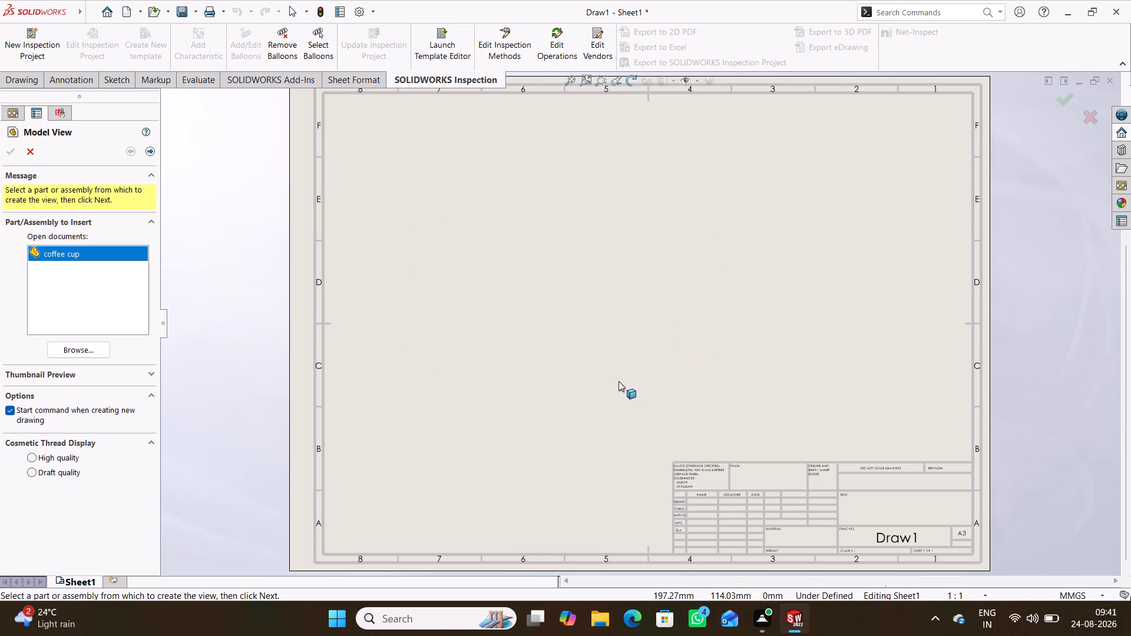
Save the drawing in the solid works folder under the file name "coffee cup".
key(ctrl+s)
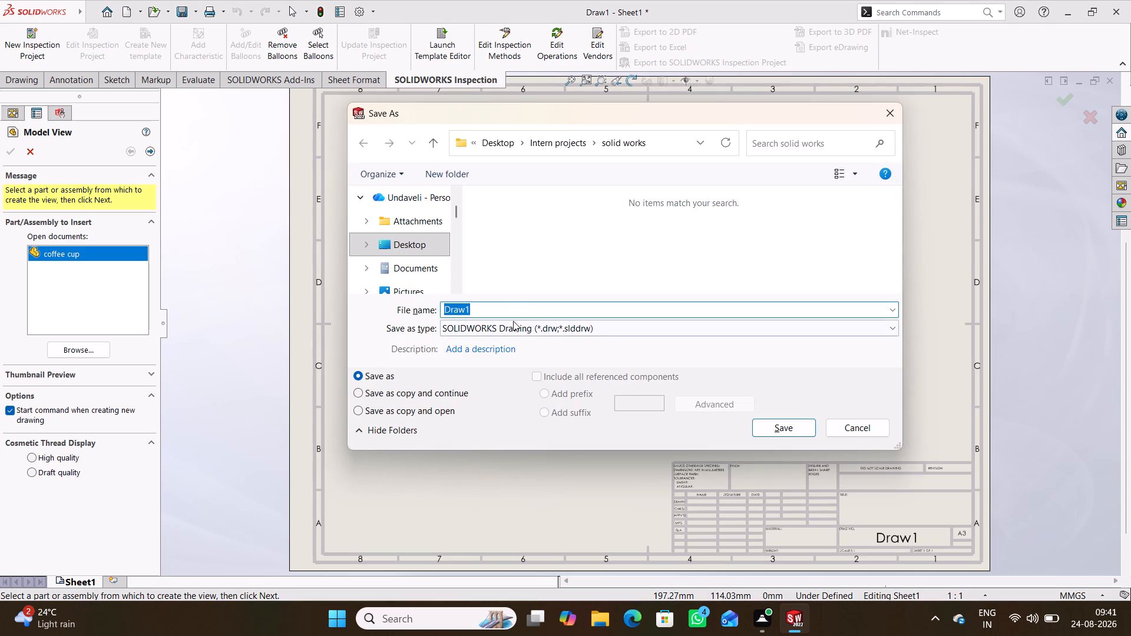
text(coffee)
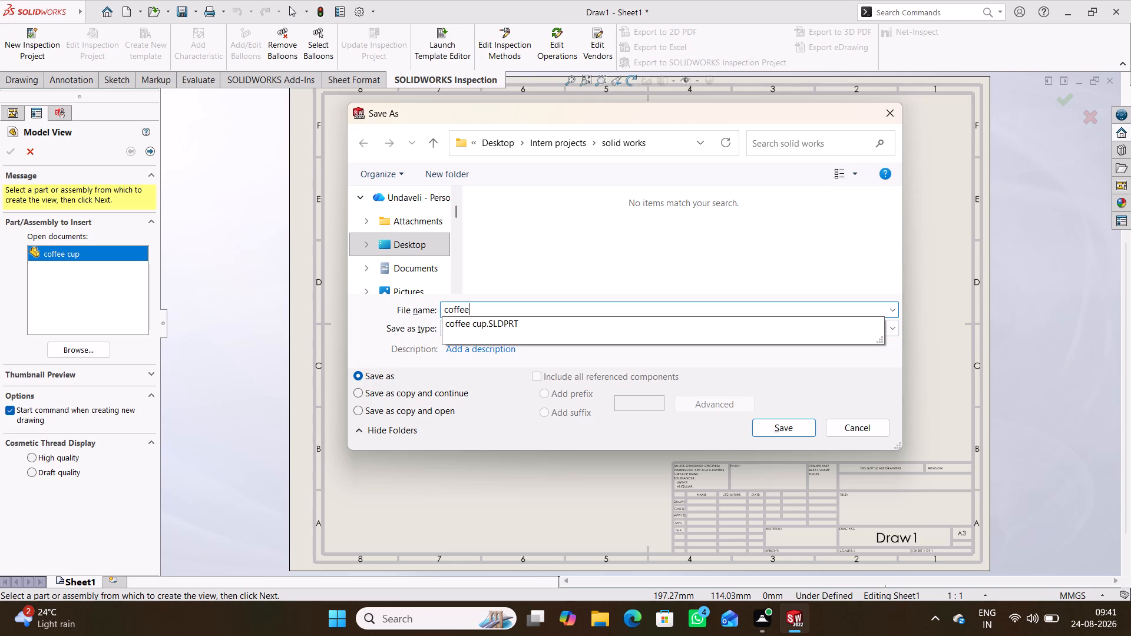
key(space)
text(cup)
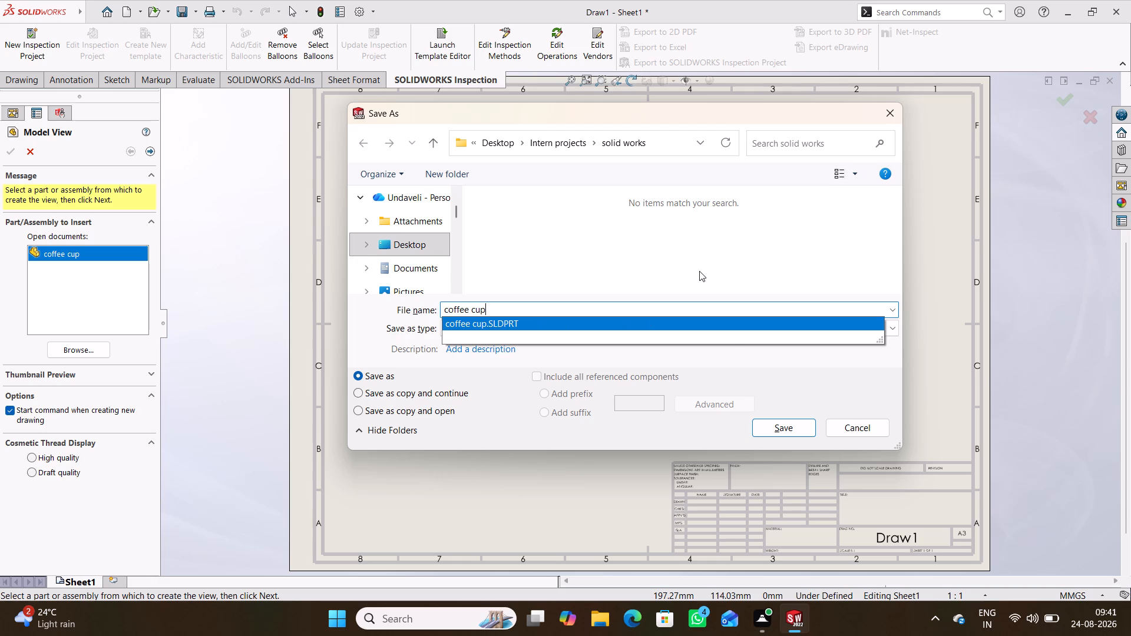
click(782, 432)
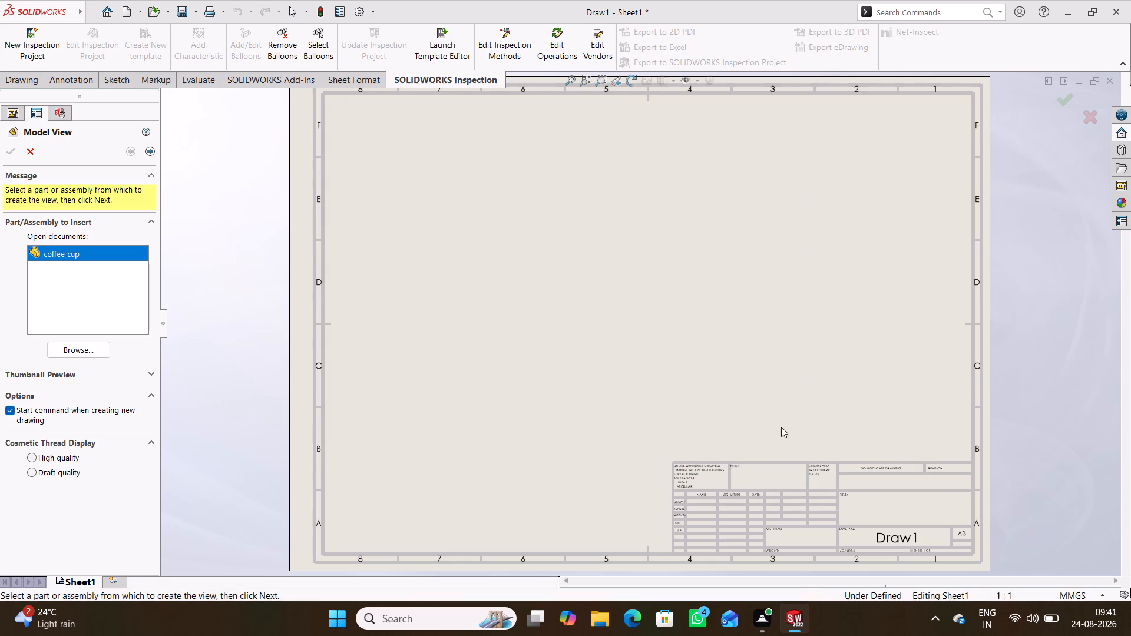
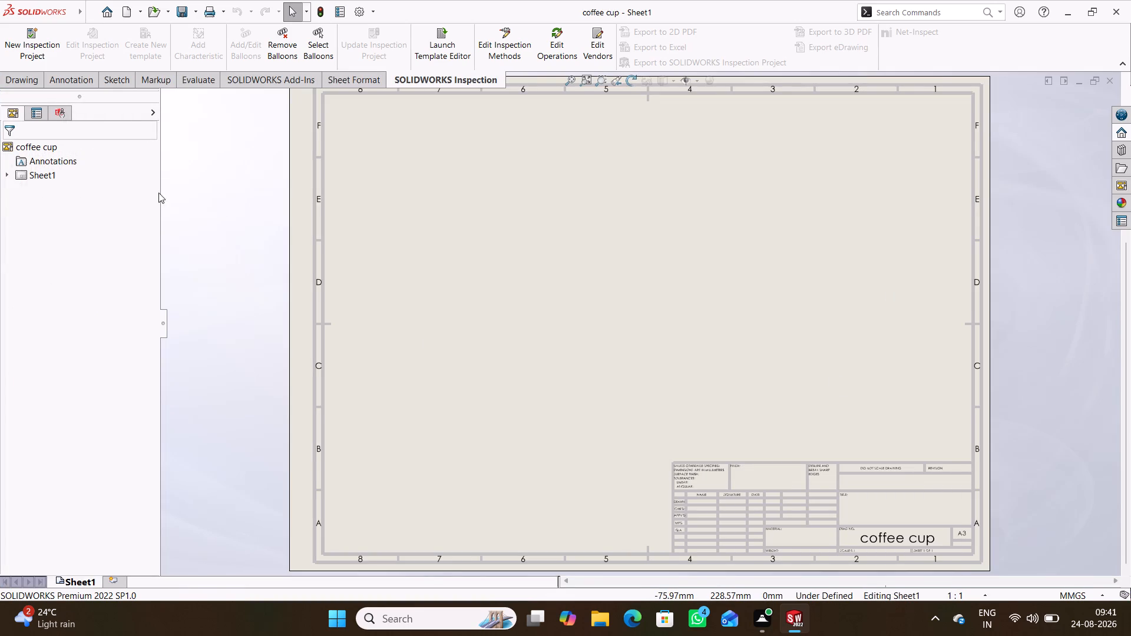
Insert a front model view of the coffee cup part in the lower-left area of the drawing sheet.
click(26, 78)
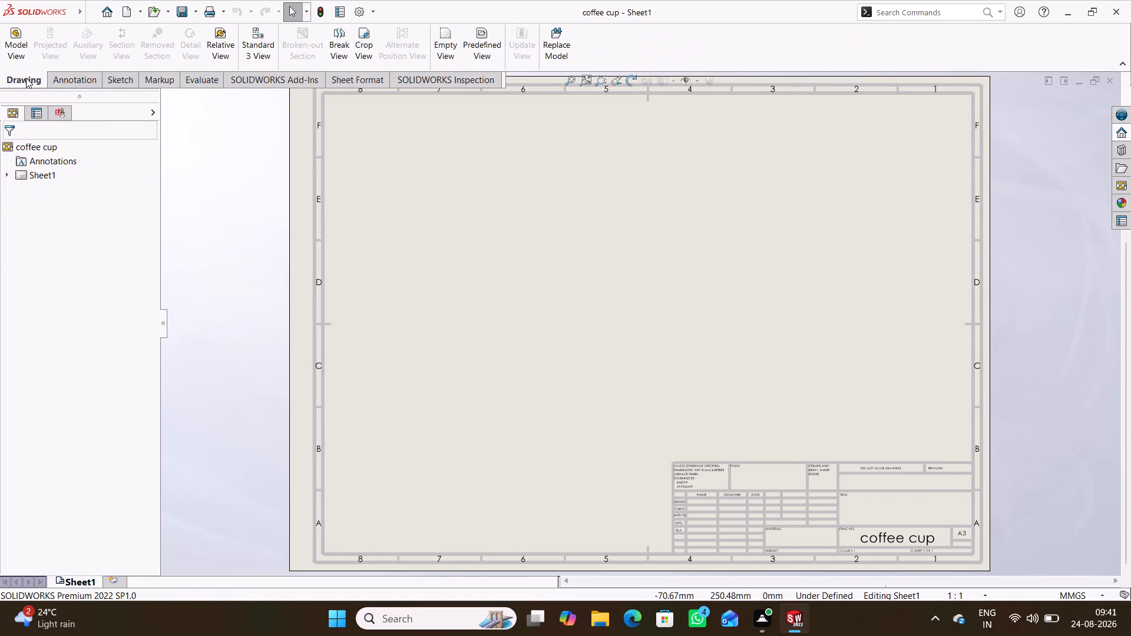
click(11, 55)
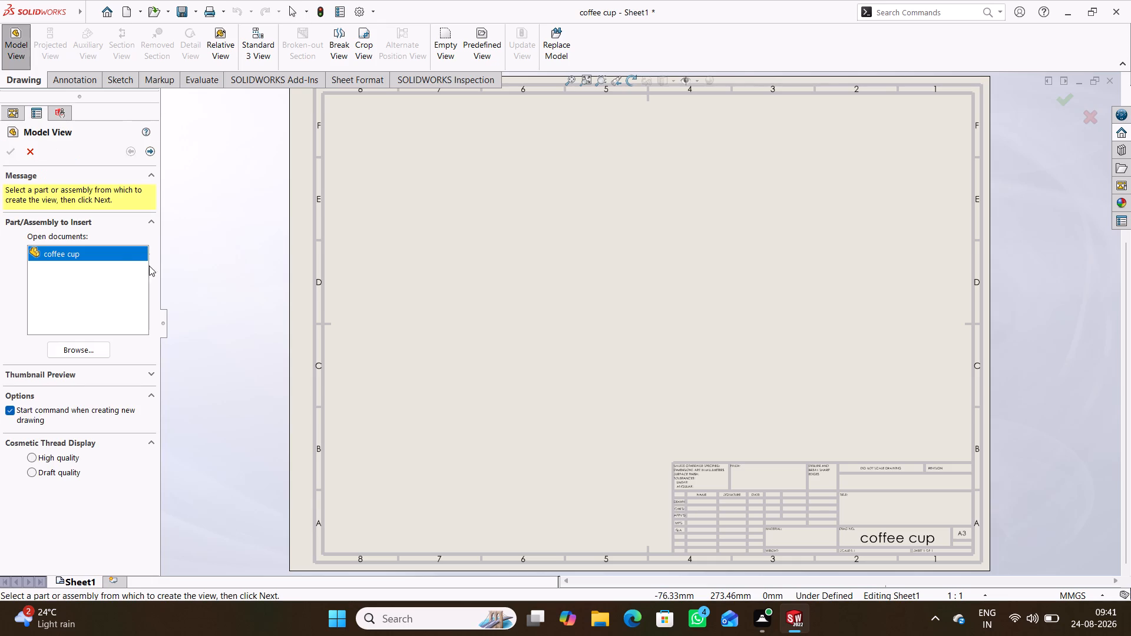
double_click(110, 254)
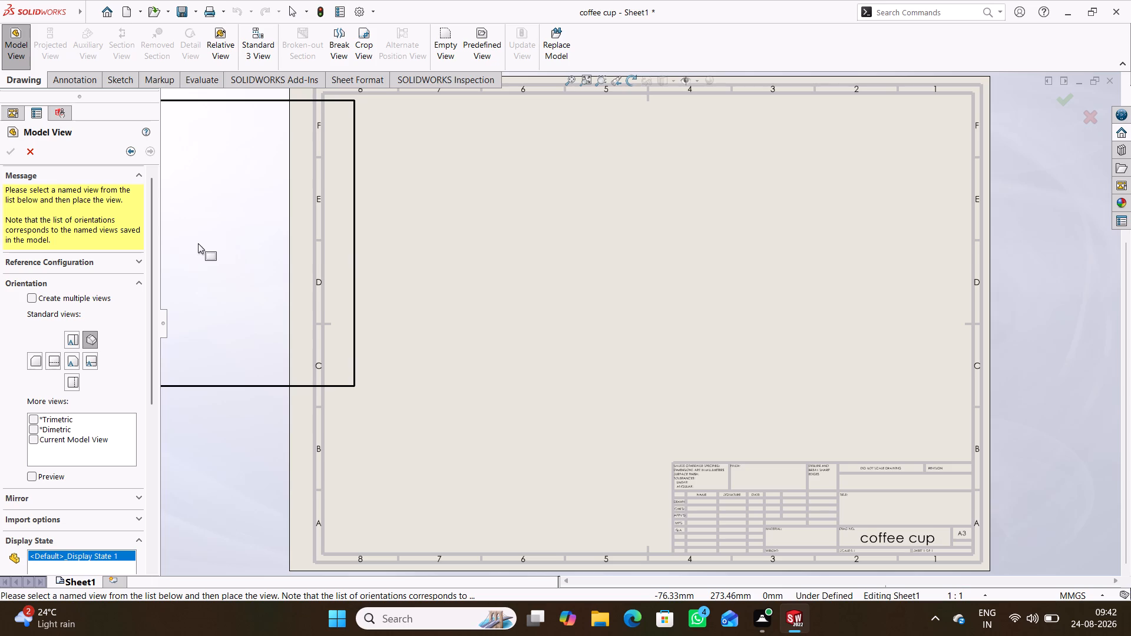
click(71, 362)
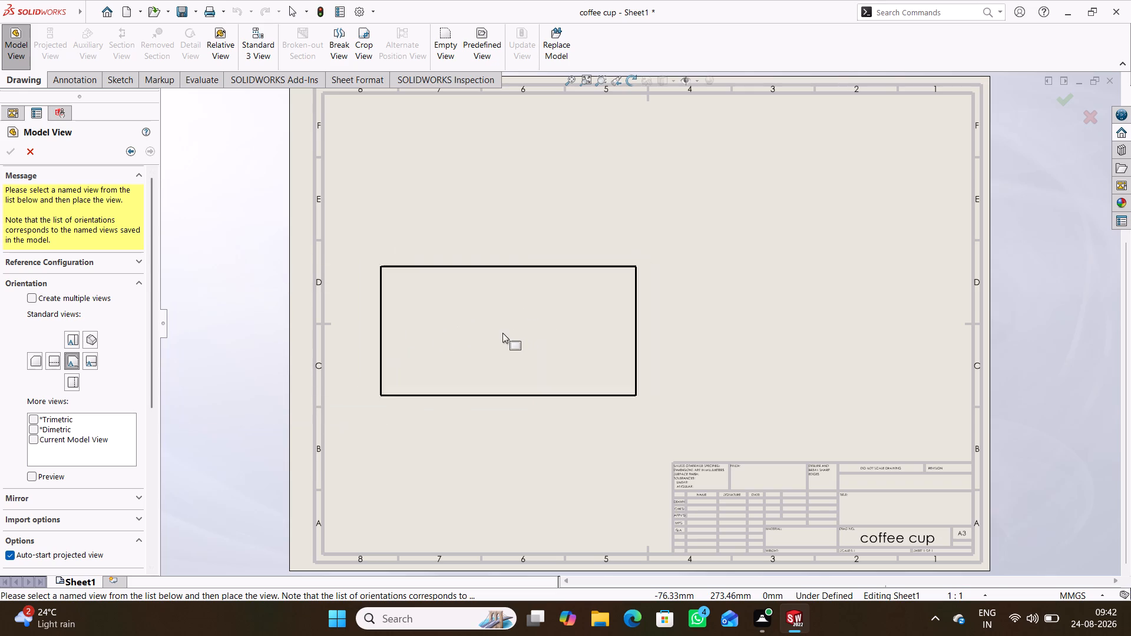
click(497, 338)
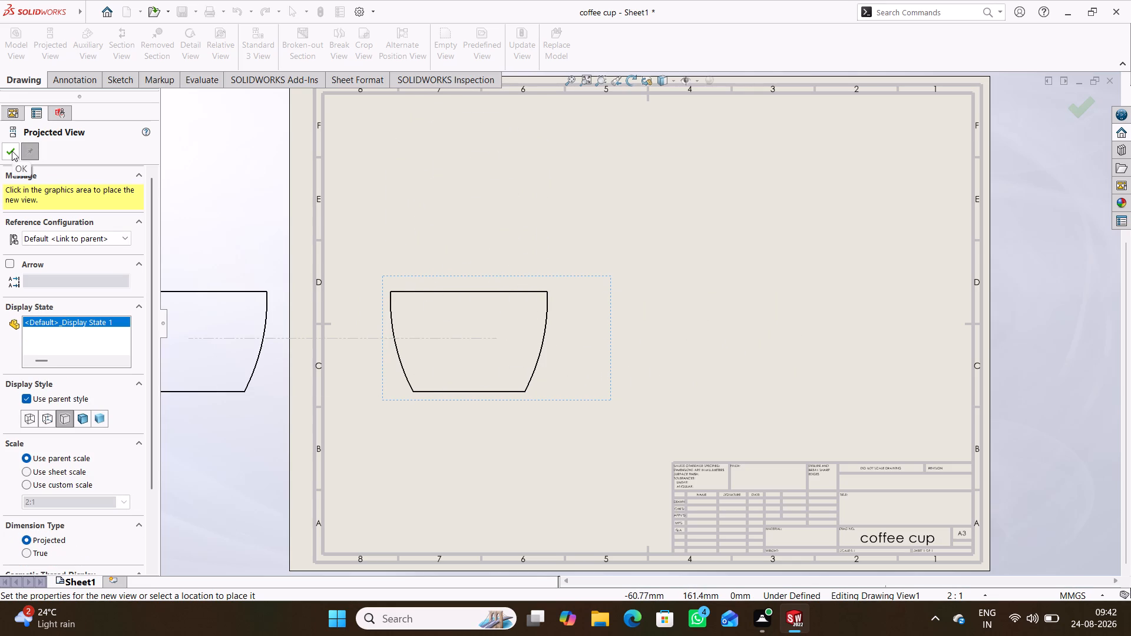
Place a projected top view with hidden lines visible directly above the cup's front view, and finish projecting views.
click(45, 420)
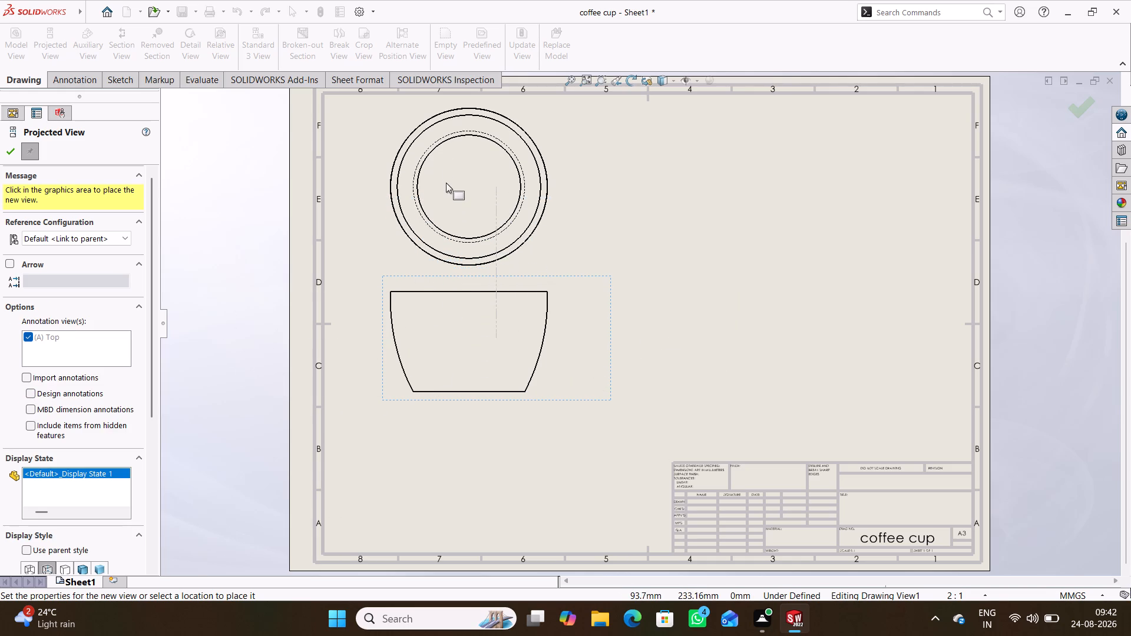
click(449, 184)
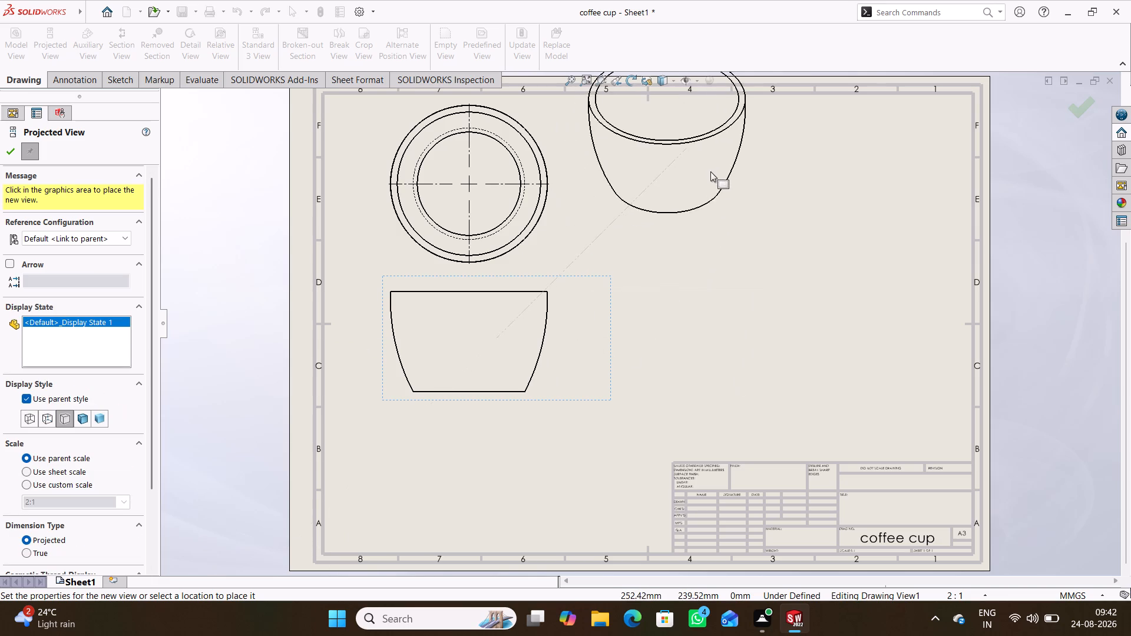
click(82, 421)
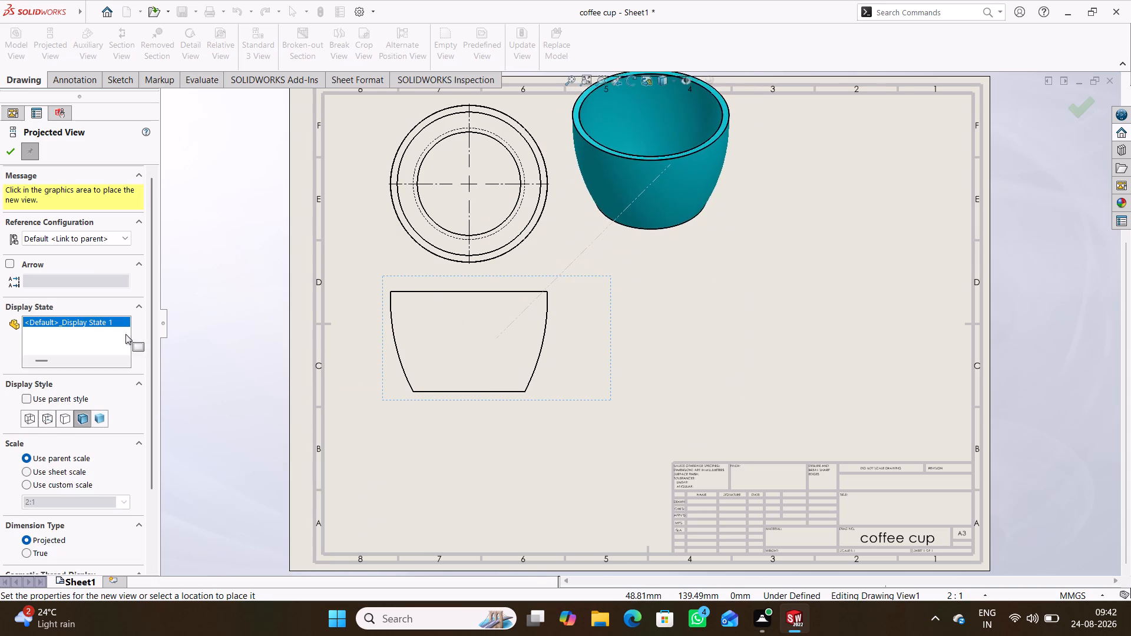
click(10, 153)
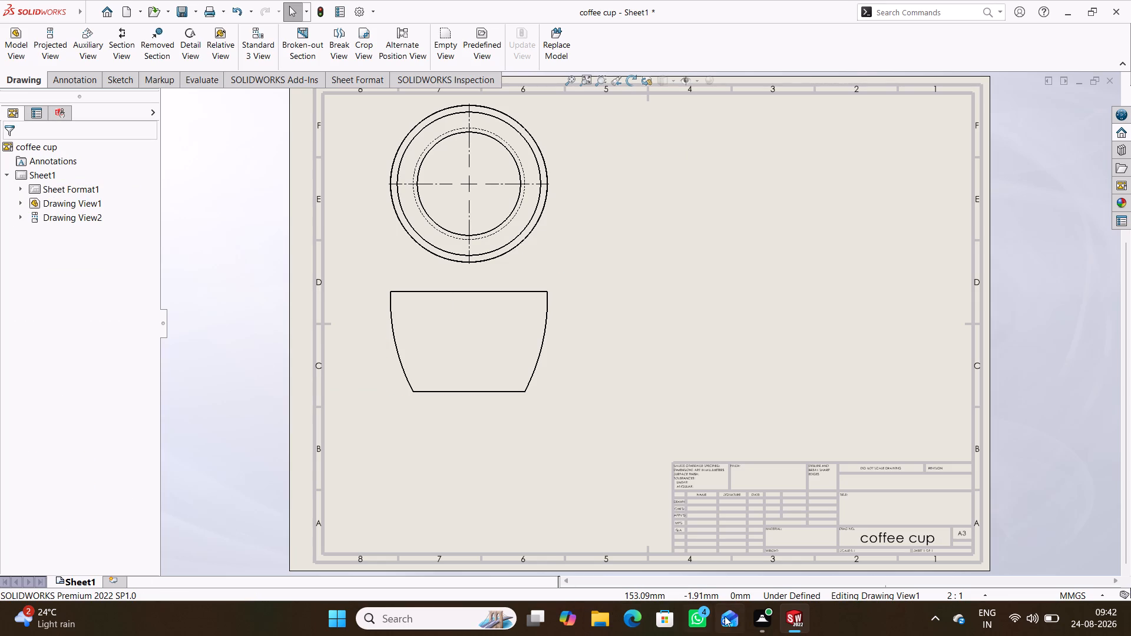
Return to the coffee cup part and examine the cup body and swept handle from several angles.
click(749, 549)
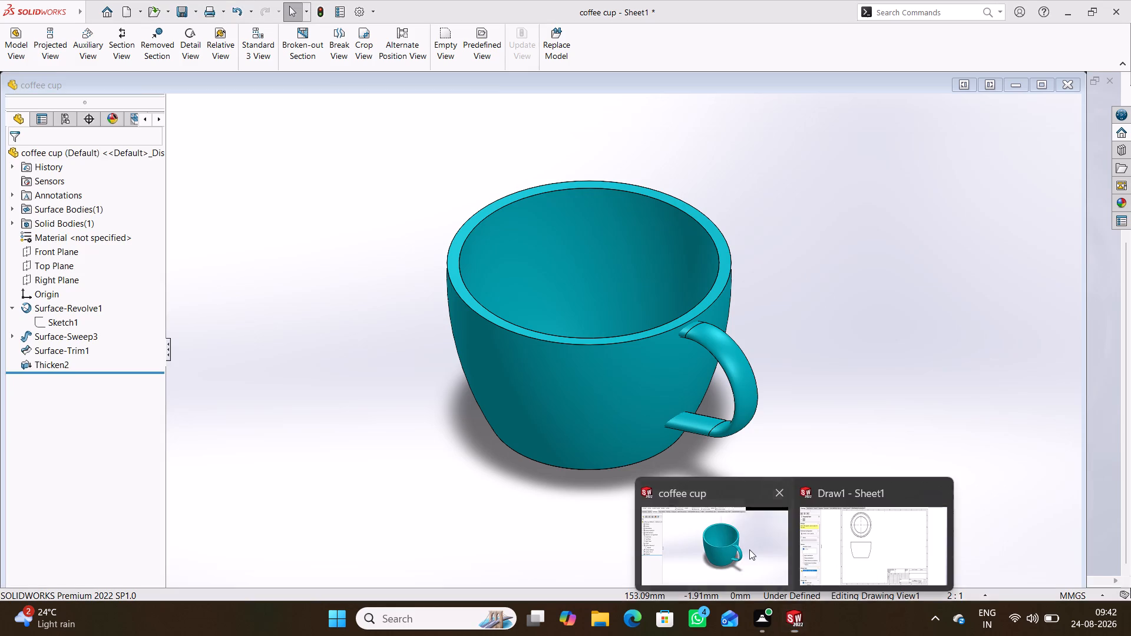
middle_drag(668, 484, 745, 457)
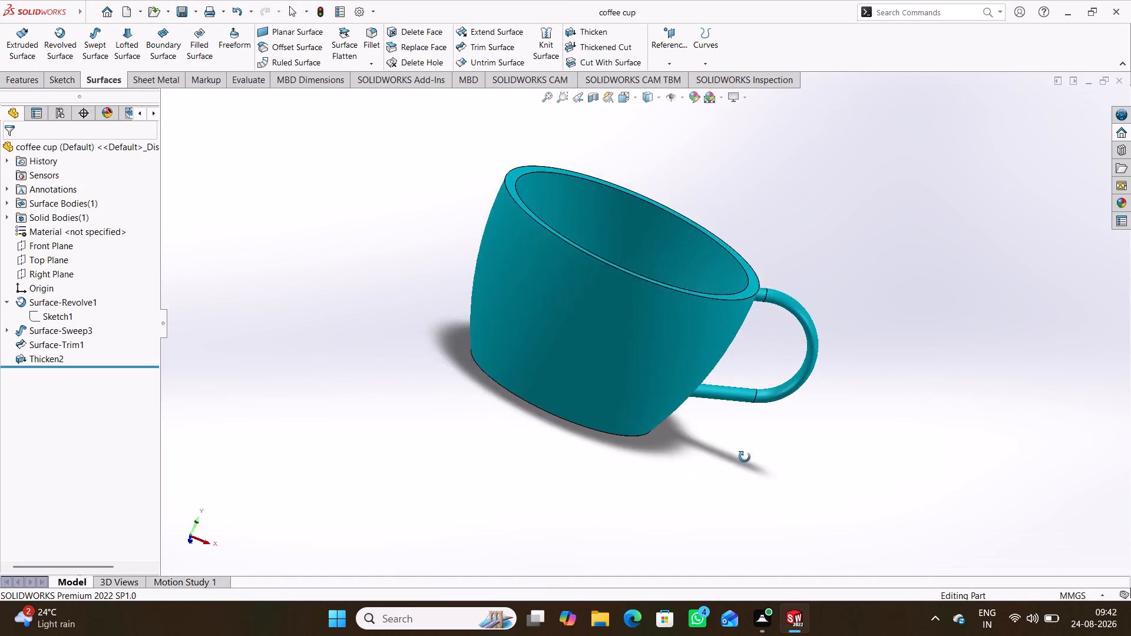
middle_drag(745, 457, 659, 466)
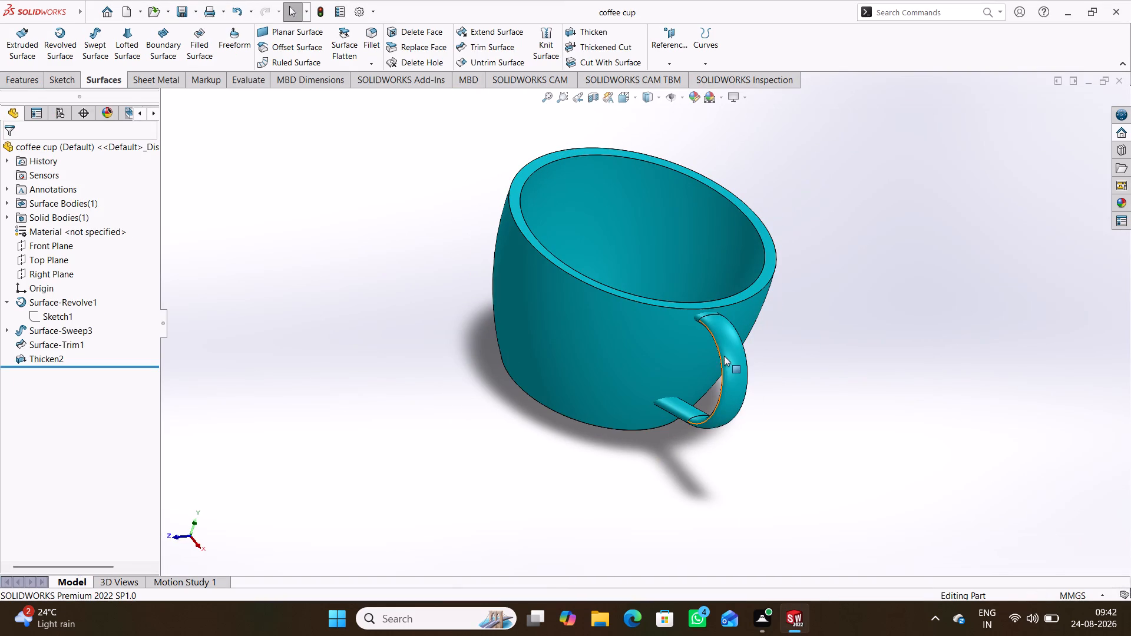
click(732, 363)
middle_drag(512, 484, 585, 565)
click(438, 481)
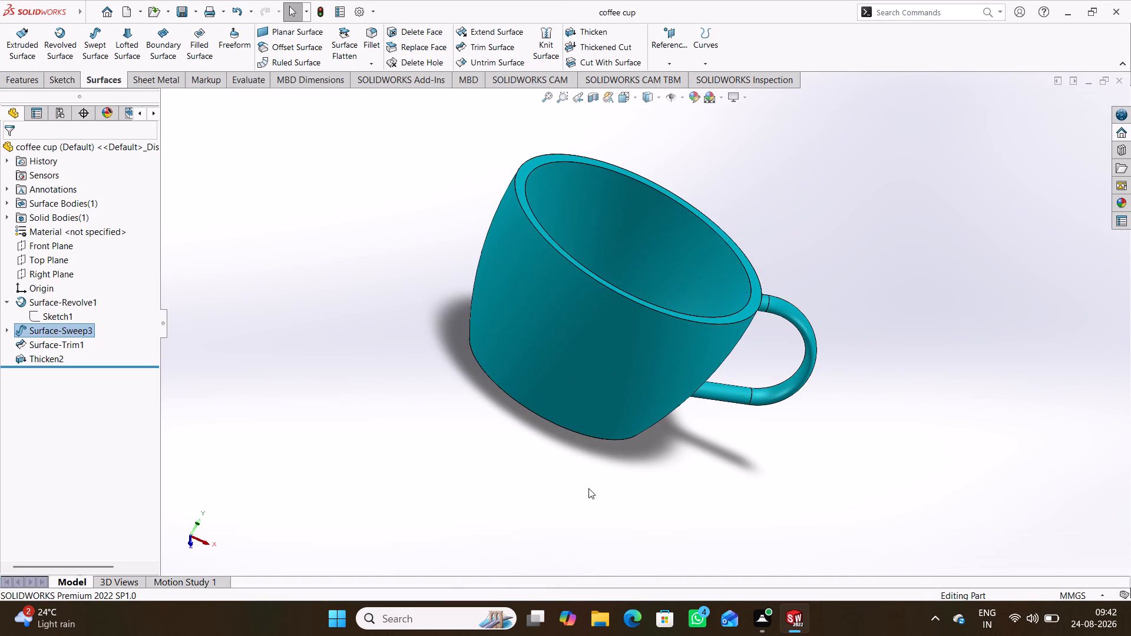
middle_drag(588, 488, 537, 467)
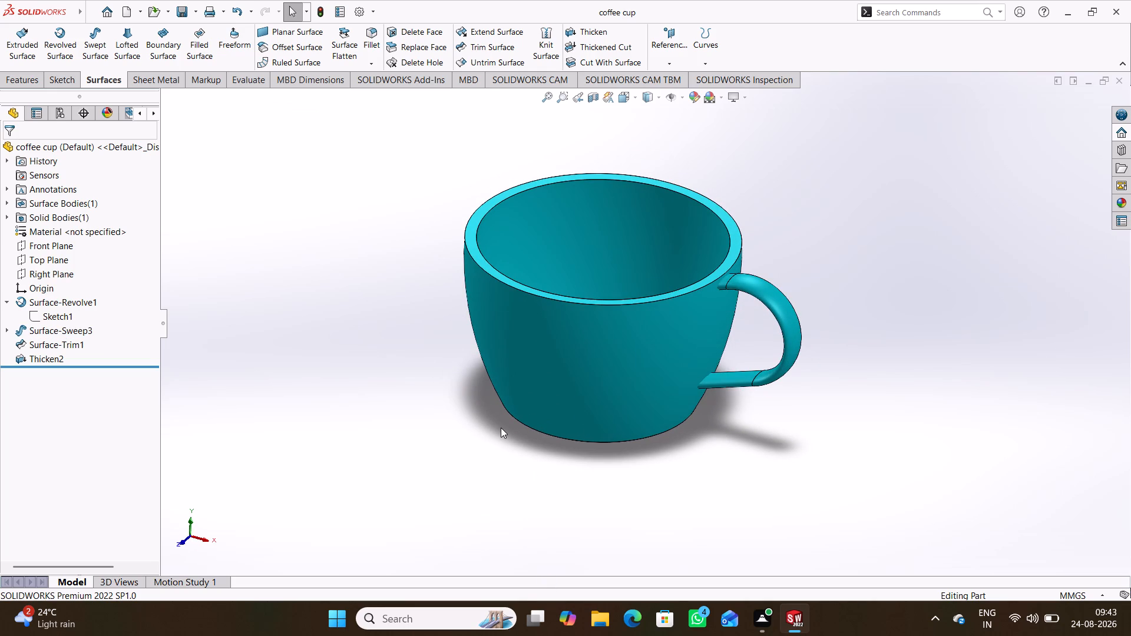
Save the coffee cup part.
key(ctrl+s)
key(ctrl+s)
key(ctrl+s)
key(ctrl+s)
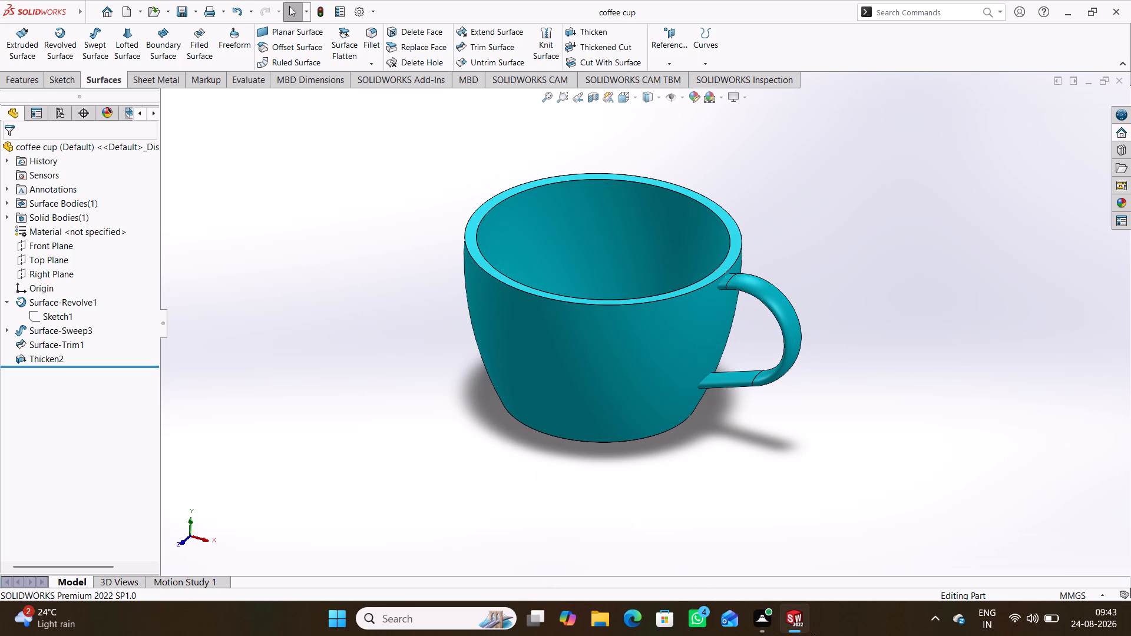
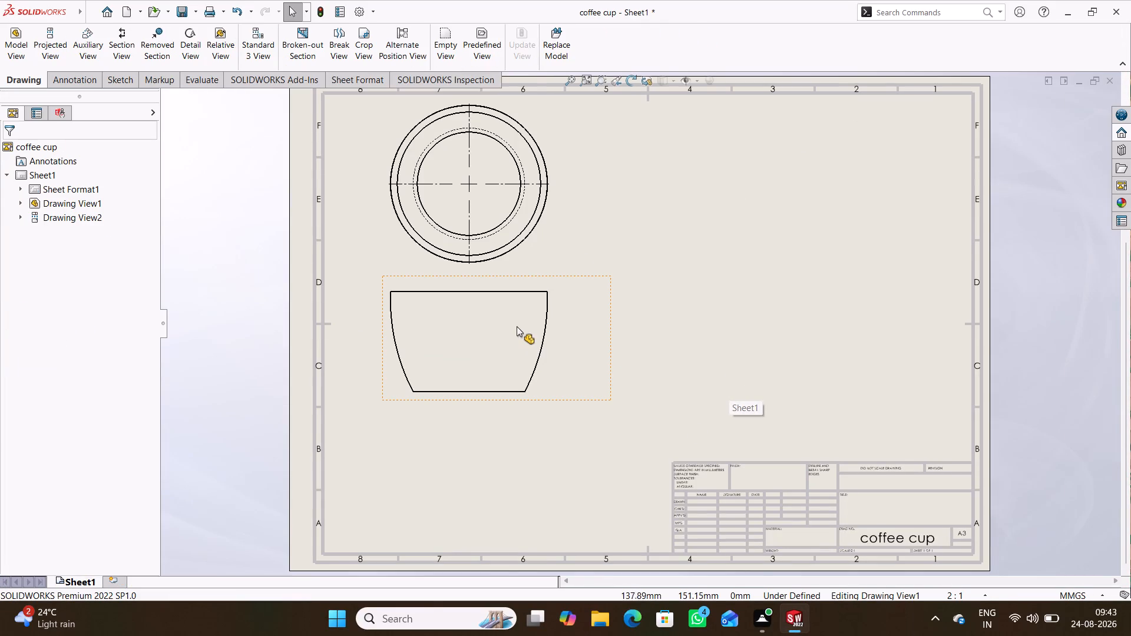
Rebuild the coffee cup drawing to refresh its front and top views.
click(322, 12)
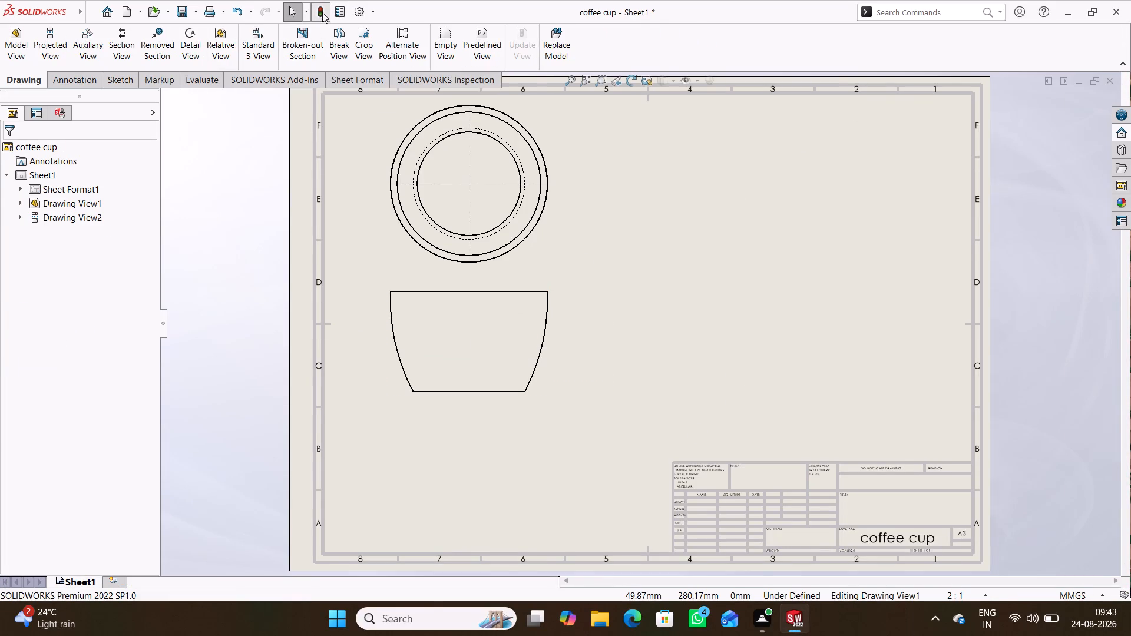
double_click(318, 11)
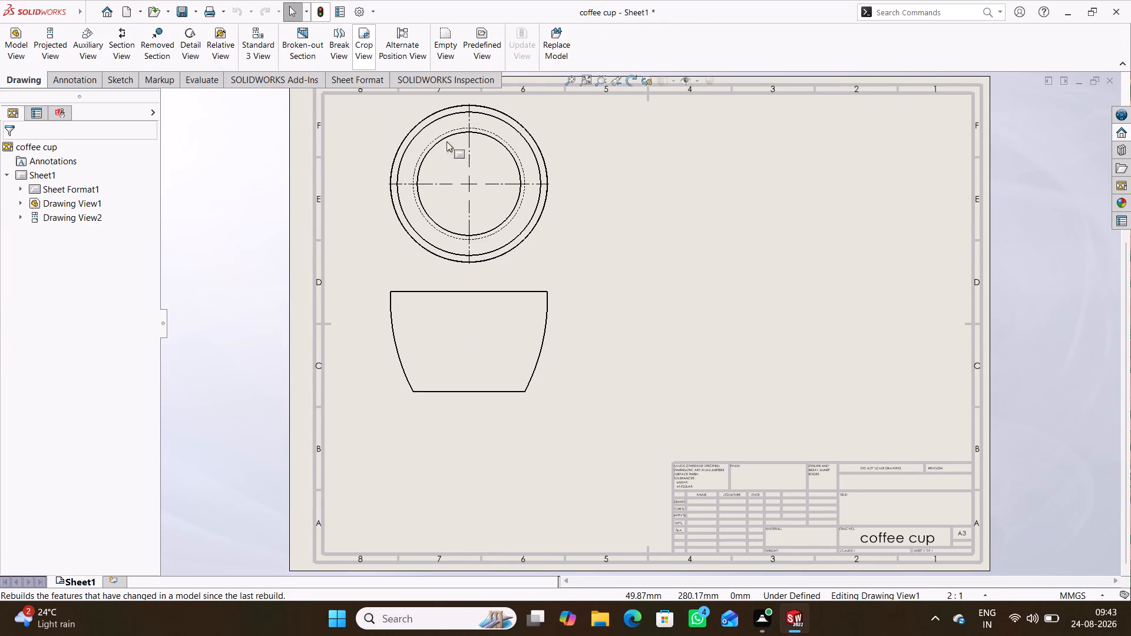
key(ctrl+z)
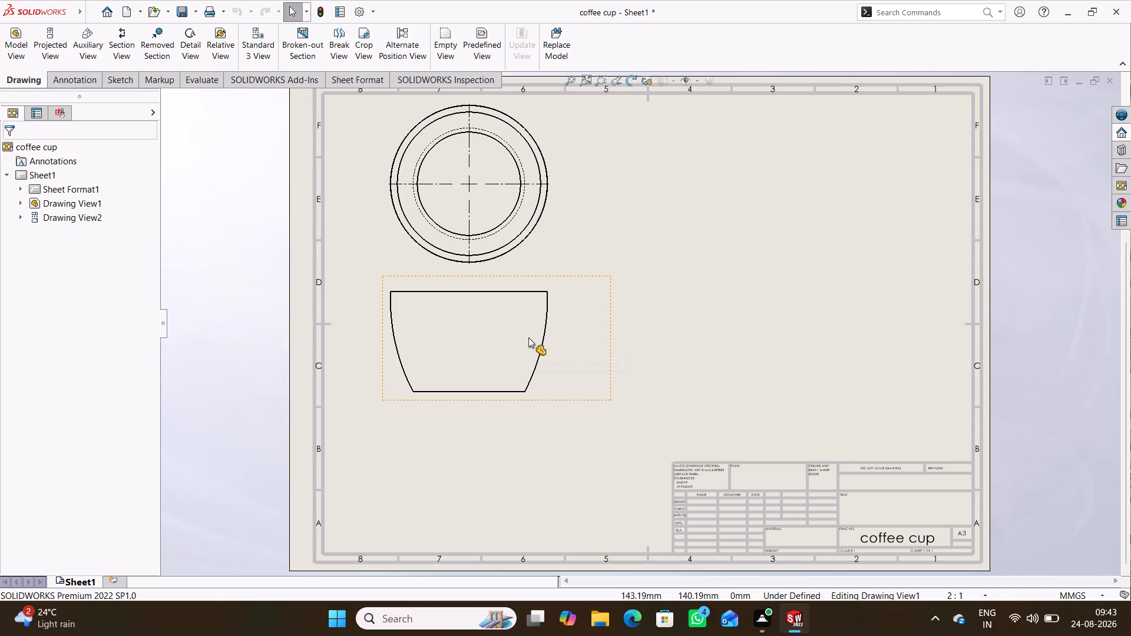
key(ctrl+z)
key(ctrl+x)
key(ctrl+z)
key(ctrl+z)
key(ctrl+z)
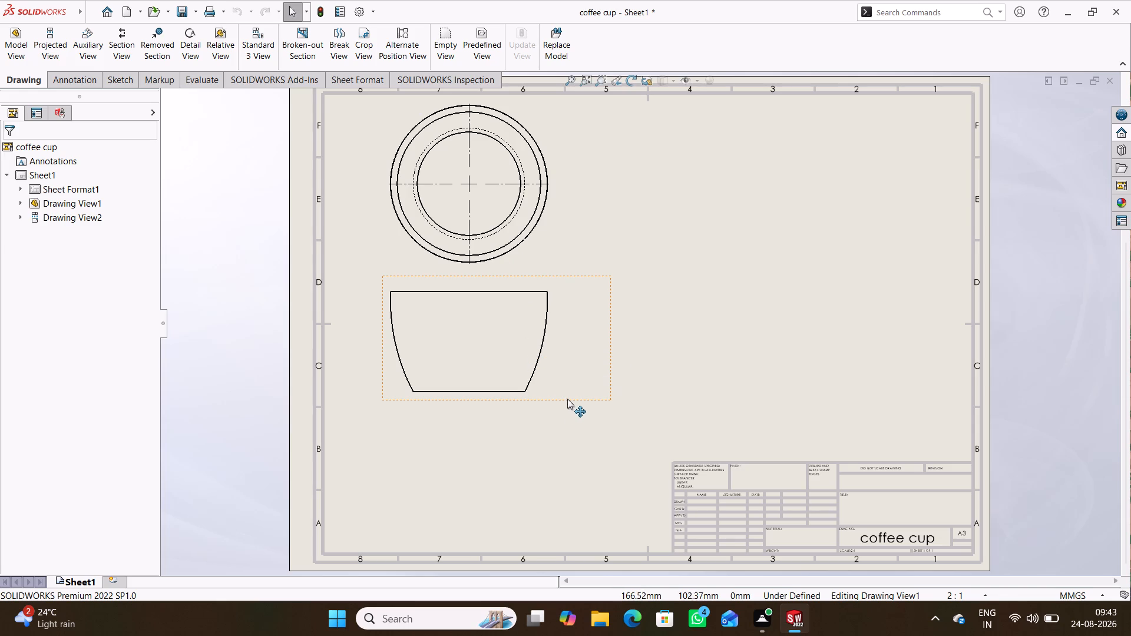
Delete the cup's front view and its projected top view from the drawing sheet.
right_click(567, 397)
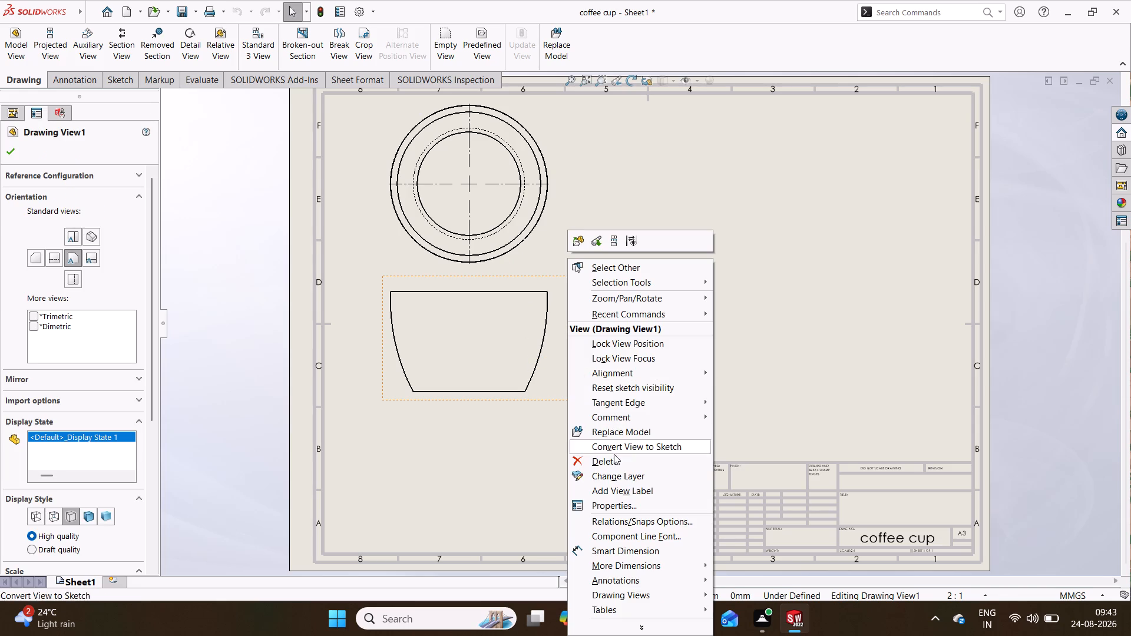
click(614, 464)
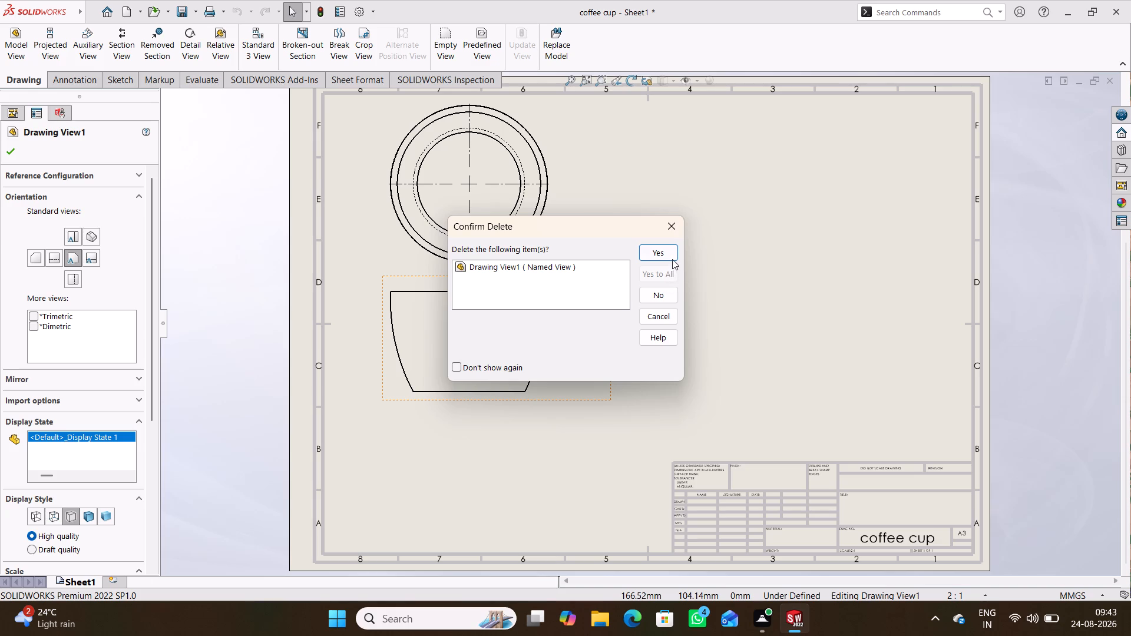
click(668, 254)
right_click(567, 241)
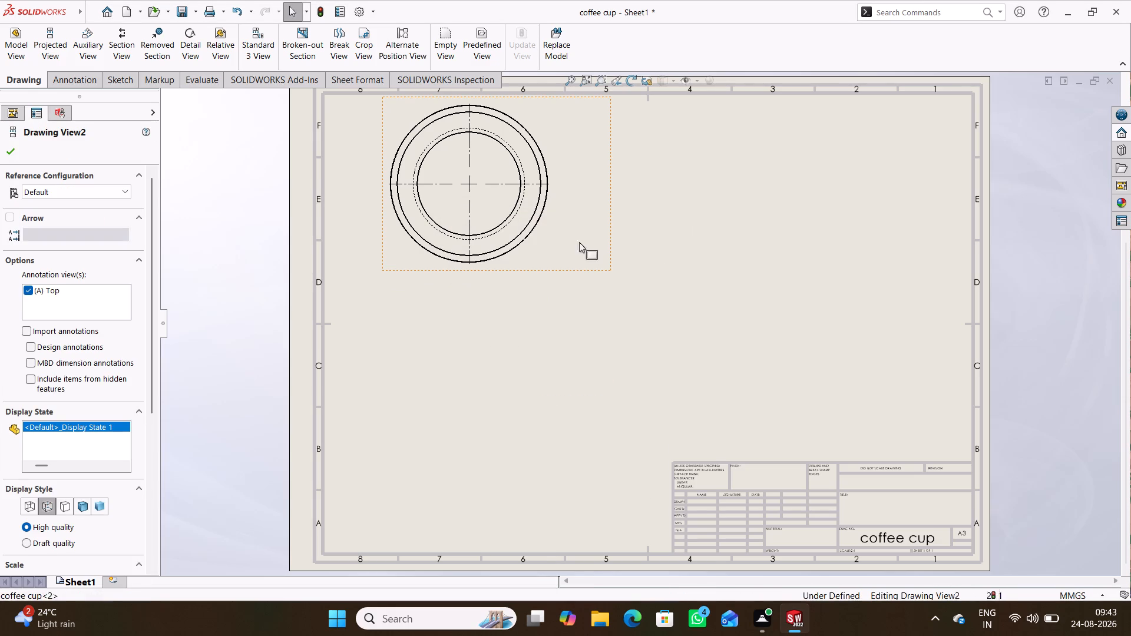
click(610, 443)
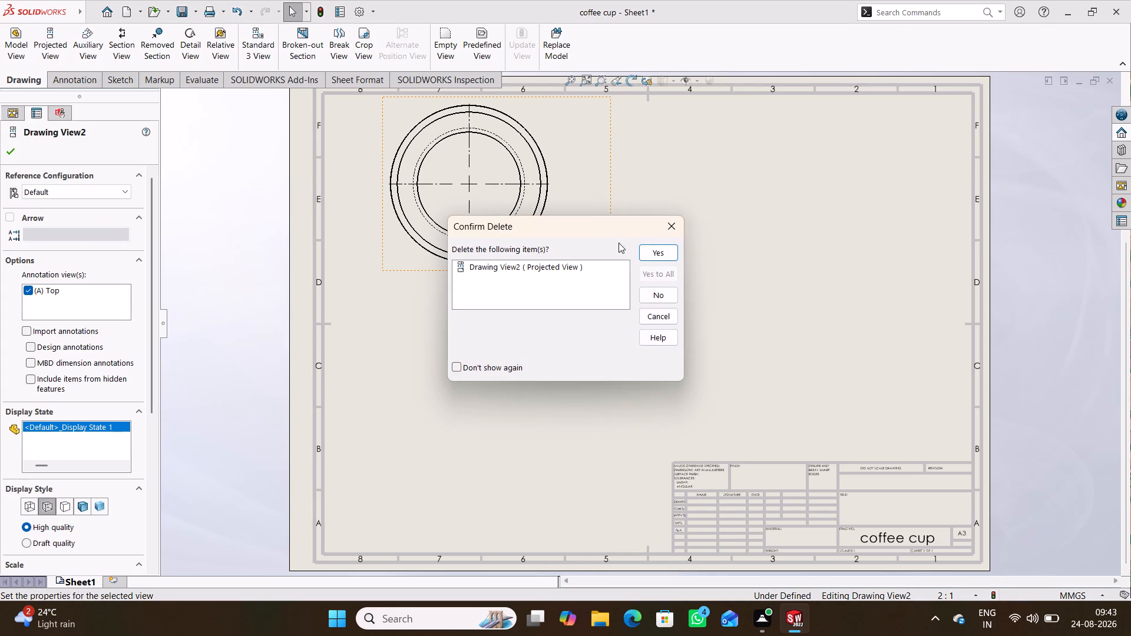
click(647, 254)
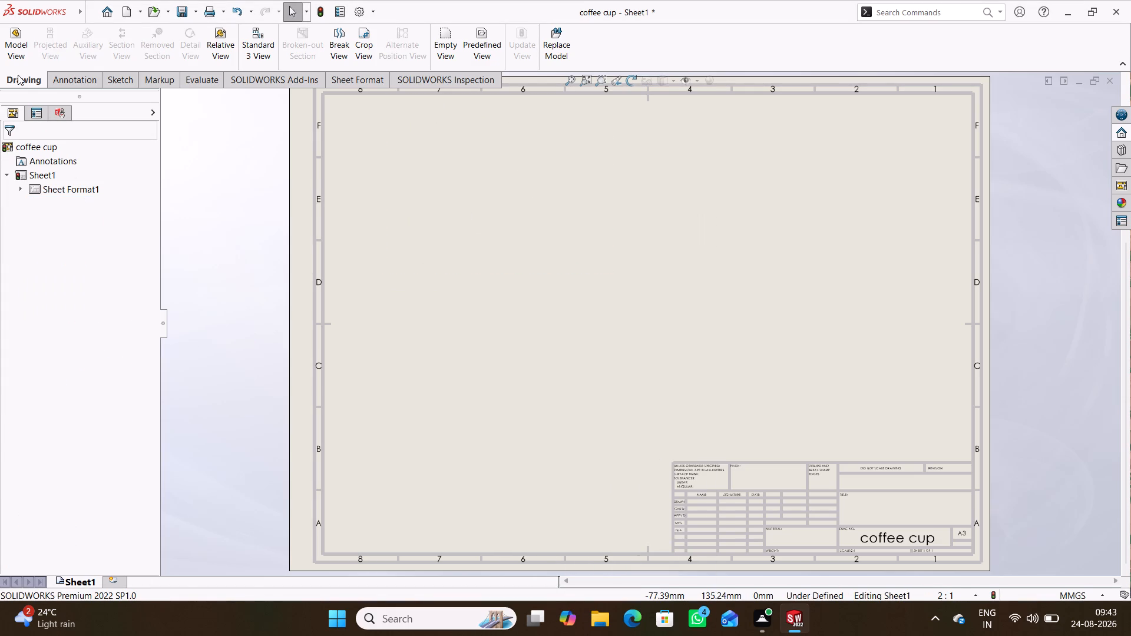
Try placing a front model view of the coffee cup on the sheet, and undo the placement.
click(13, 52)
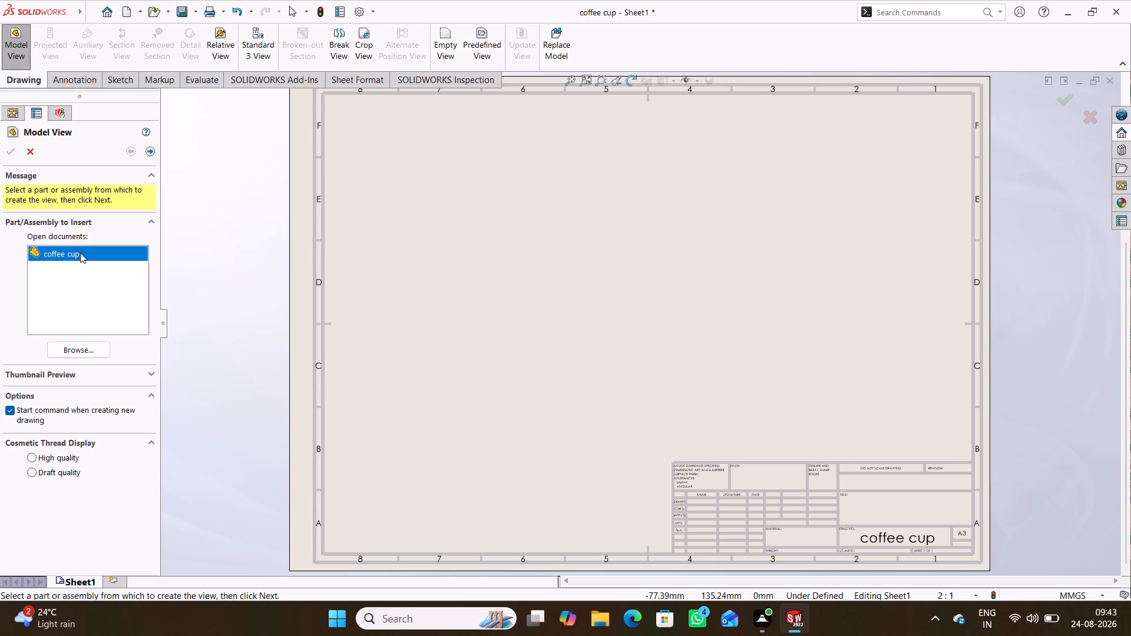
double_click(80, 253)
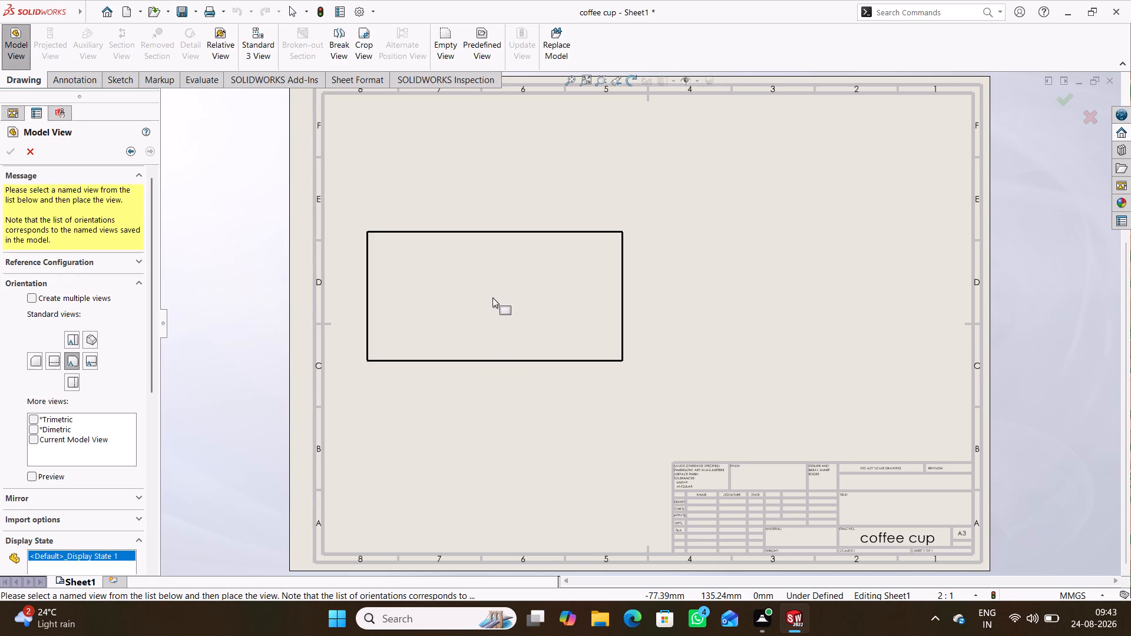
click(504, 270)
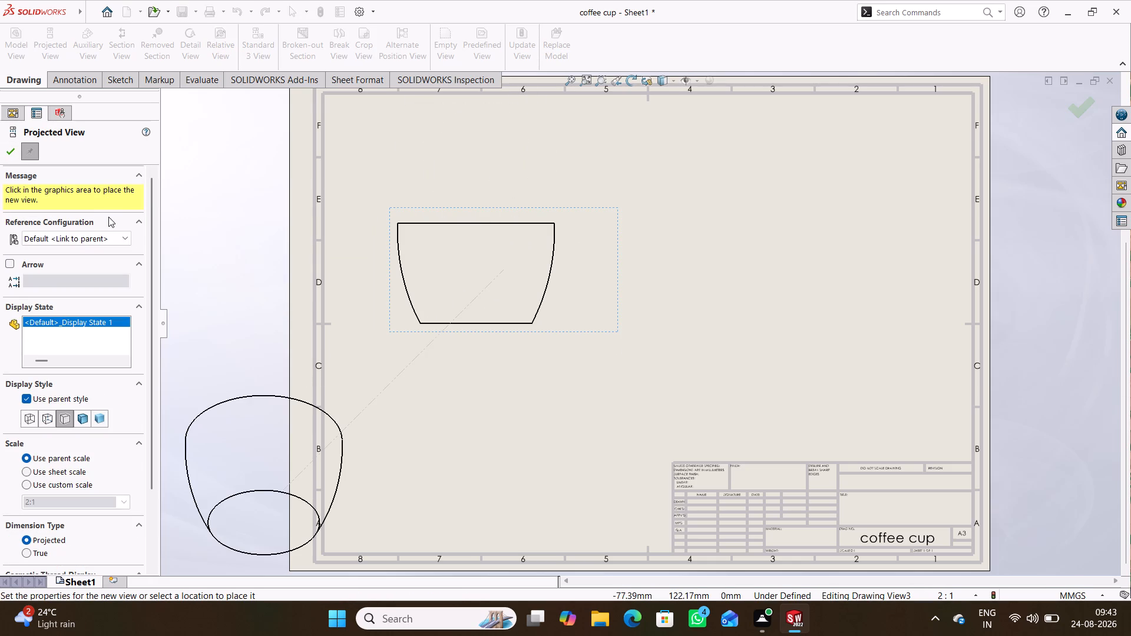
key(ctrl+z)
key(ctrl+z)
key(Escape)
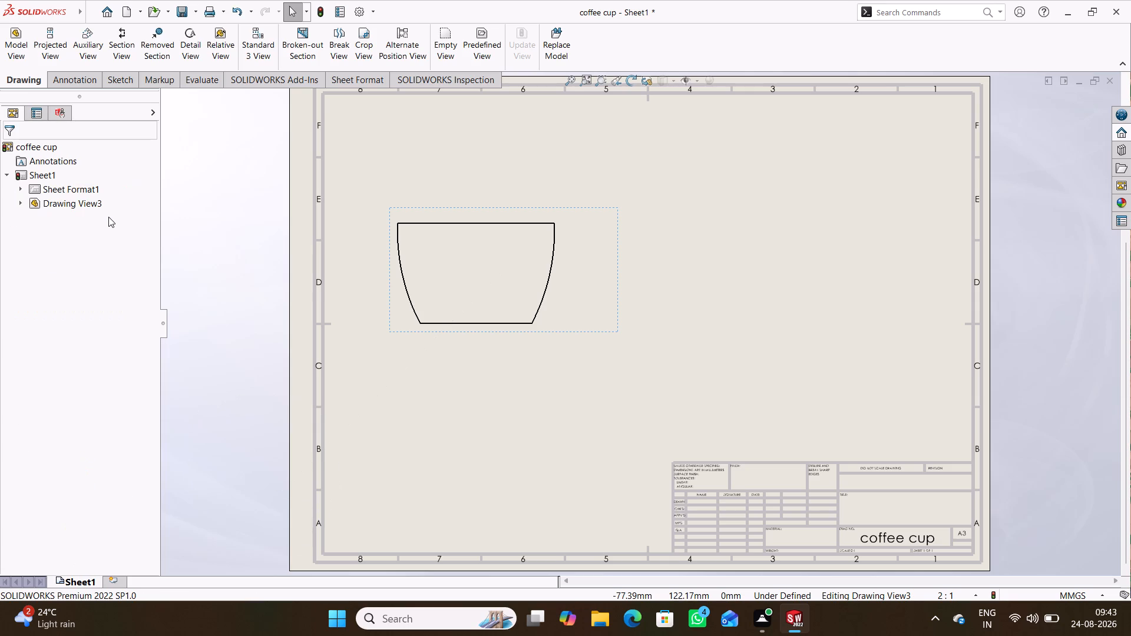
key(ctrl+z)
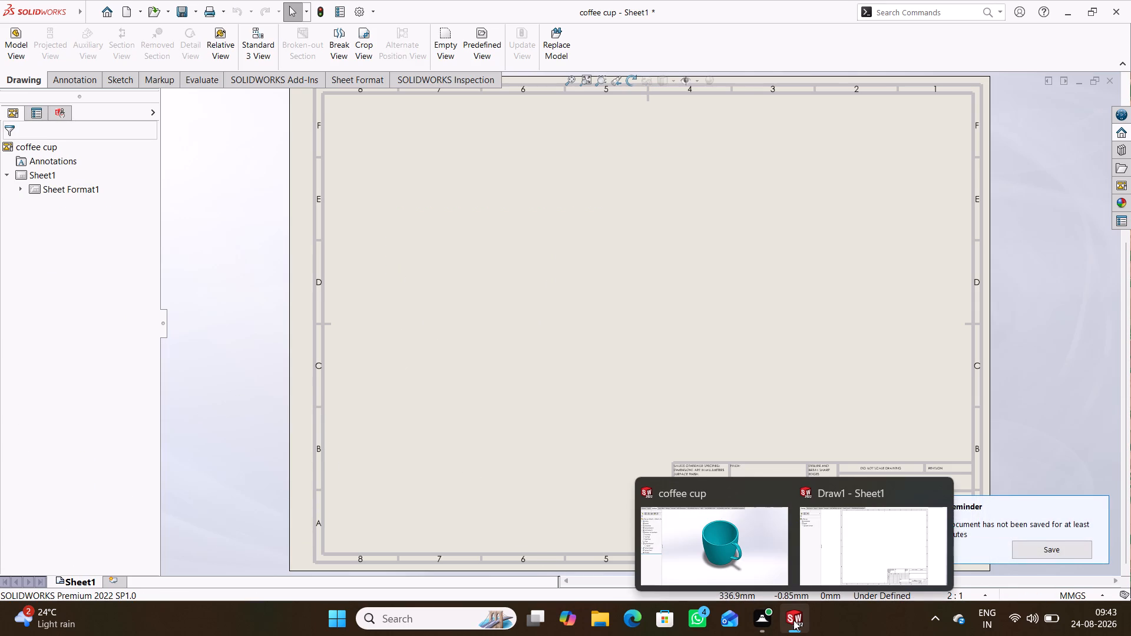
In the coffee cup part, try to knit the handle surface with the cup's outer wall and inside faces at 0.0025 mm tolerance.
click(750, 569)
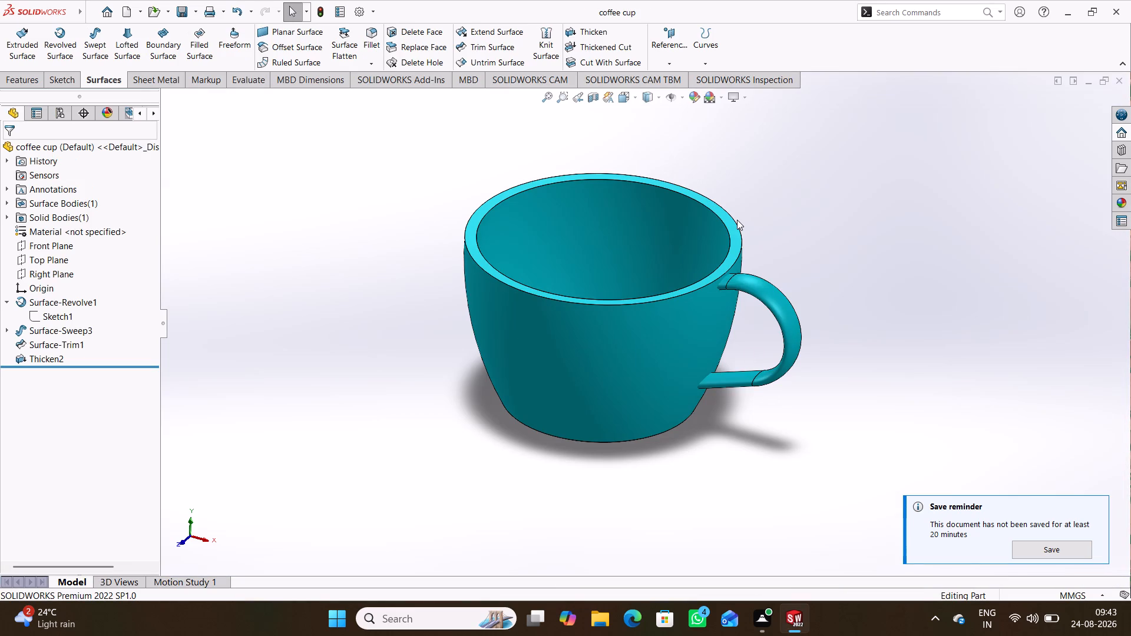
click(543, 42)
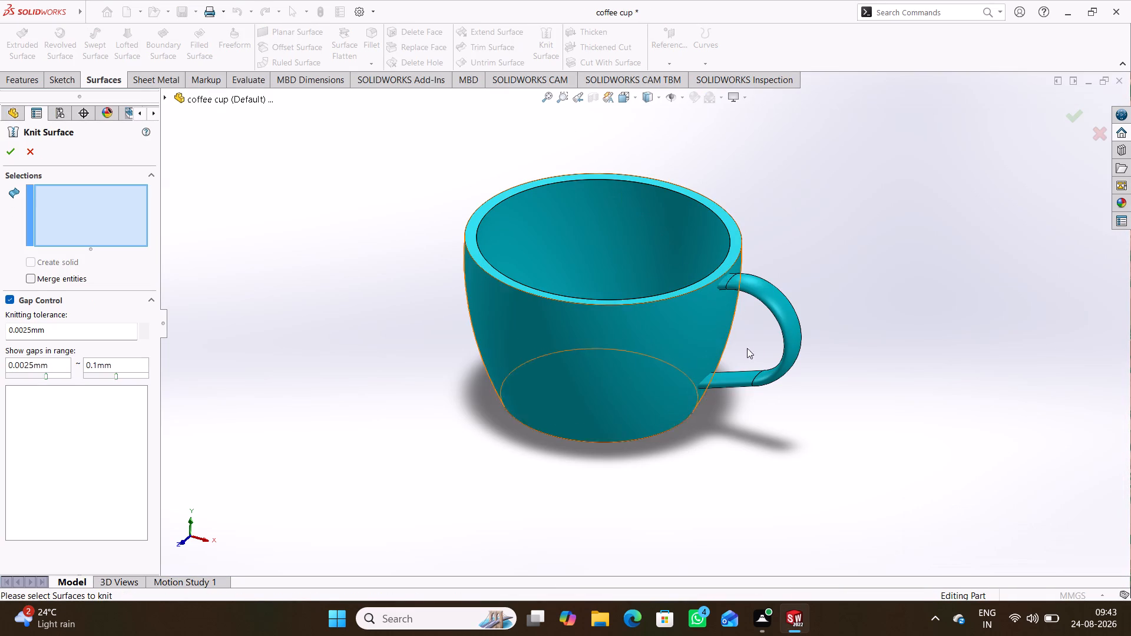
drag(826, 466, 452, 182)
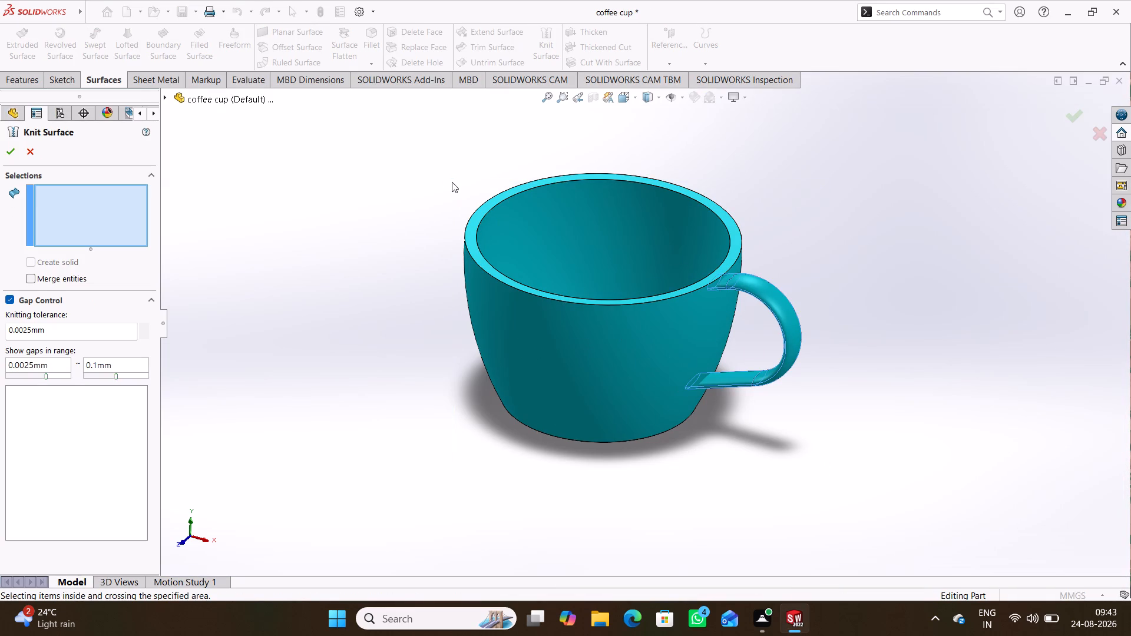
click(646, 377)
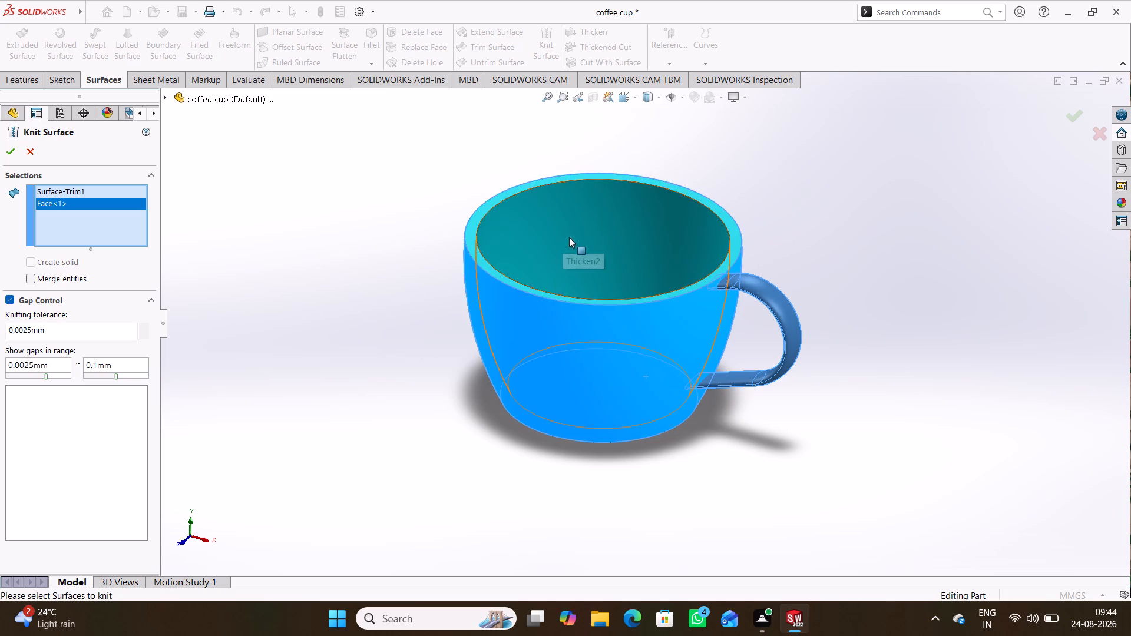
middle_drag(570, 238, 561, 340)
click(628, 227)
middle_drag(583, 381, 585, 361)
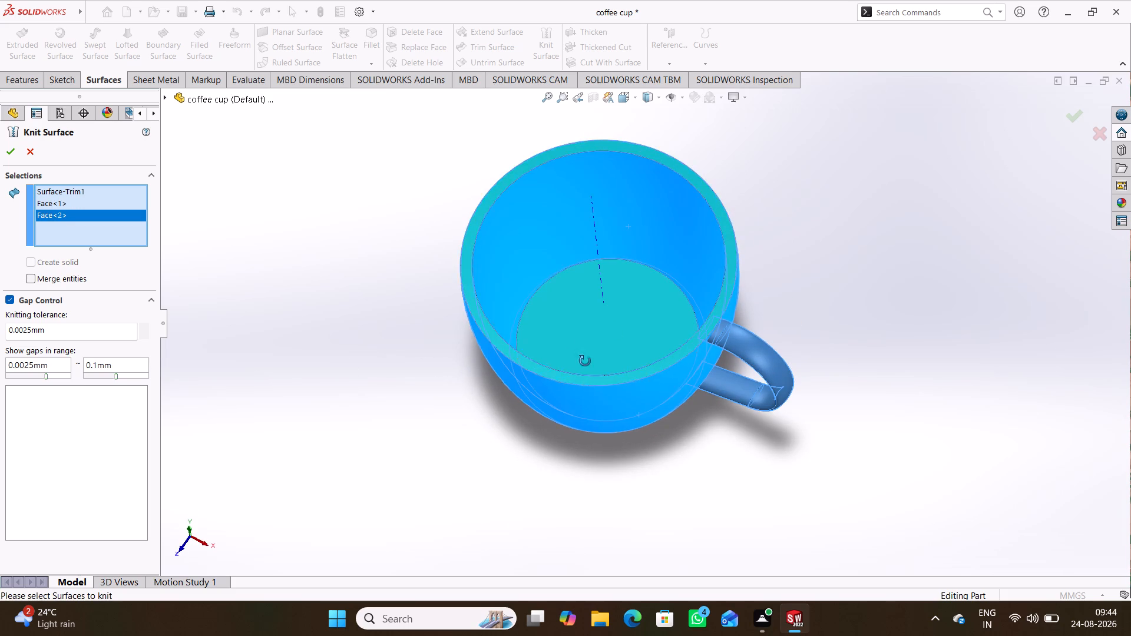
middle_drag(585, 361, 595, 313)
click(554, 320)
middle_drag(497, 407, 511, 369)
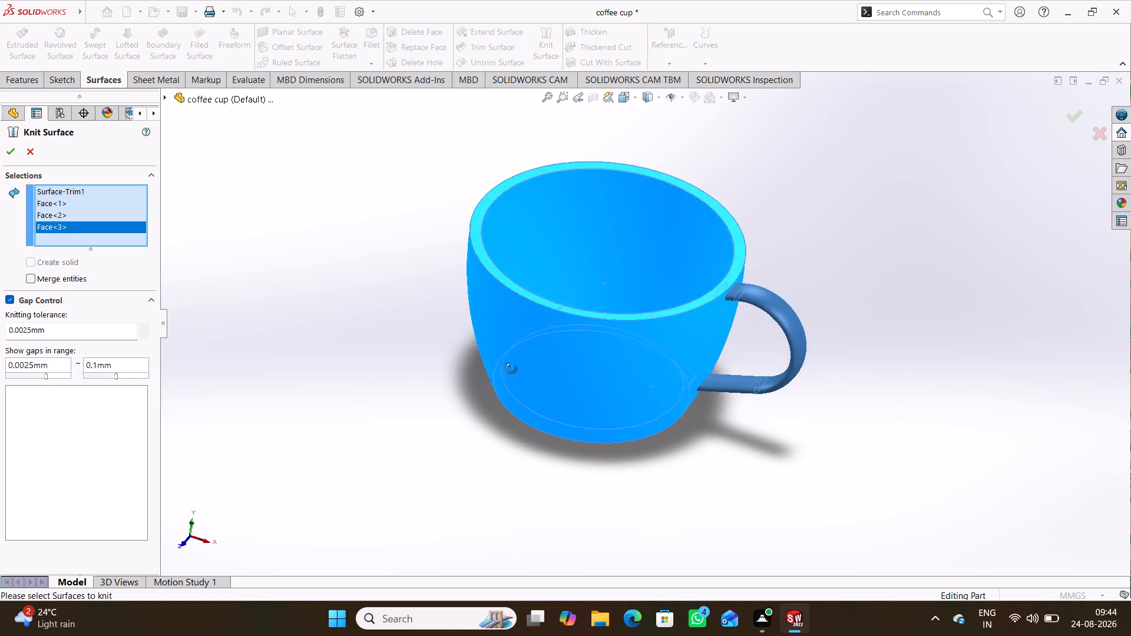
middle_drag(511, 369, 488, 370)
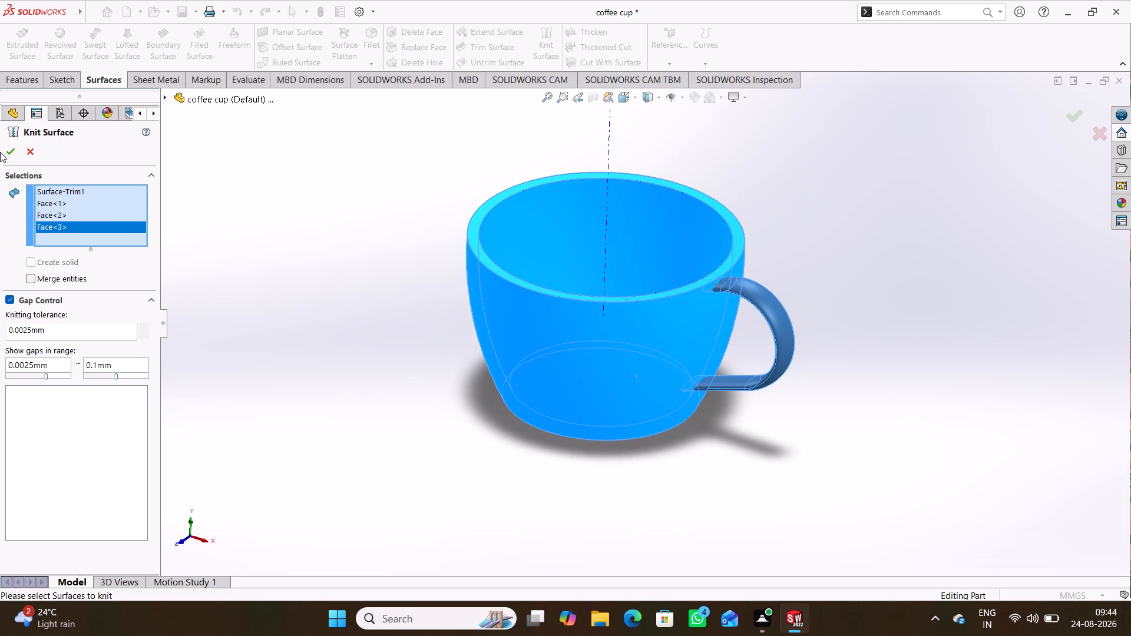
click(5, 152)
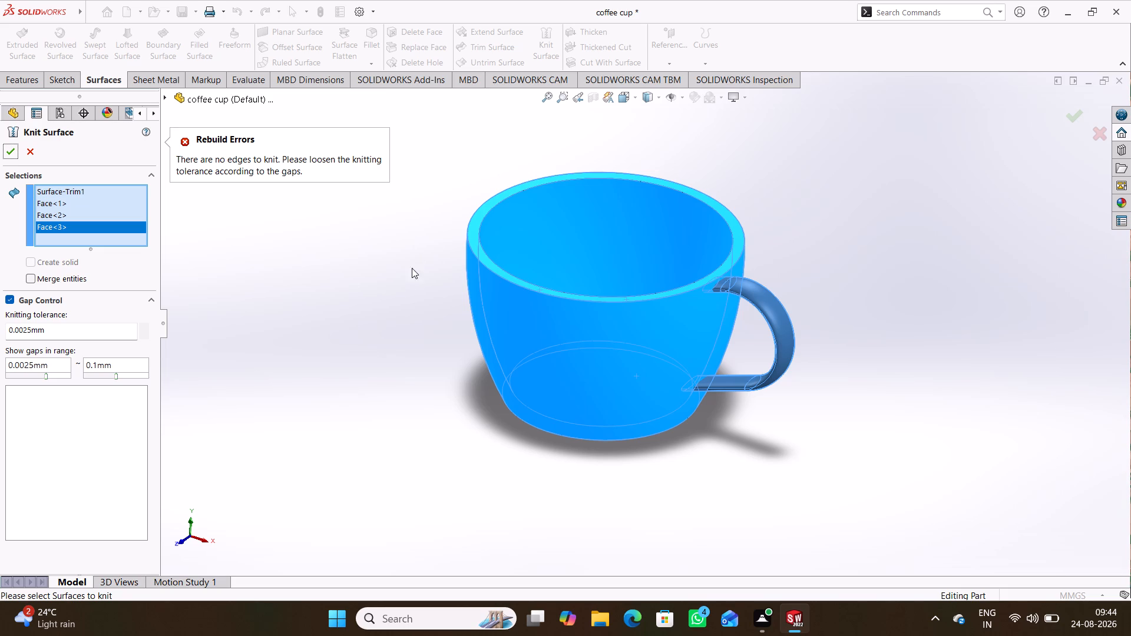
Add the cup's underside face to the Knit Surface selection, reselect the handle surface, and try the knit again.
middle_drag(383, 380, 424, 153)
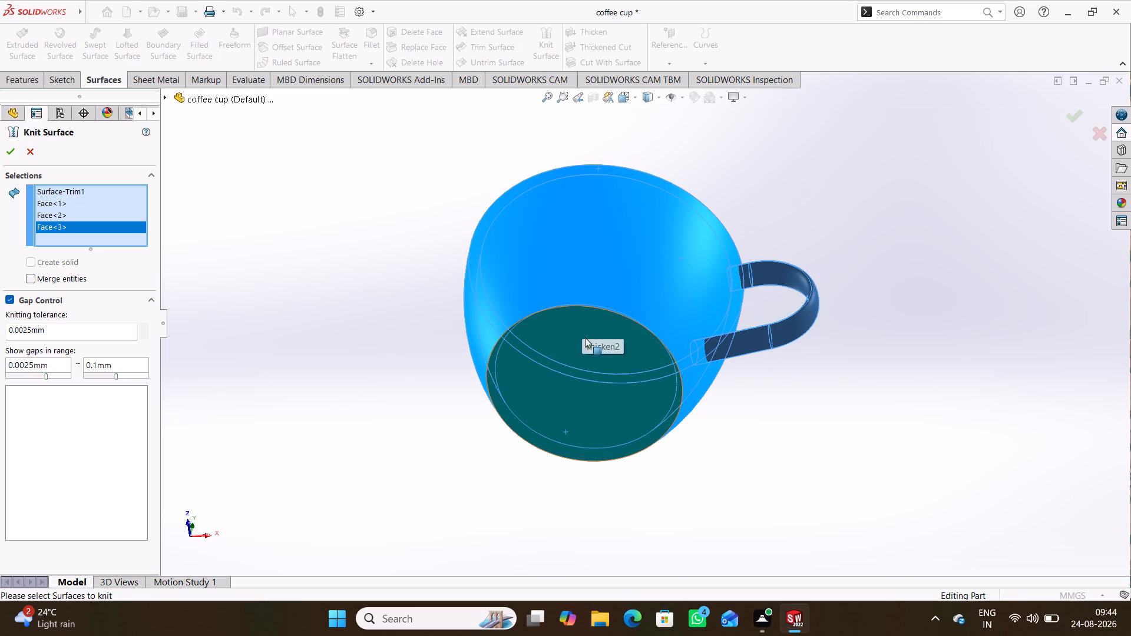
click(585, 337)
middle_drag(640, 234, 574, 349)
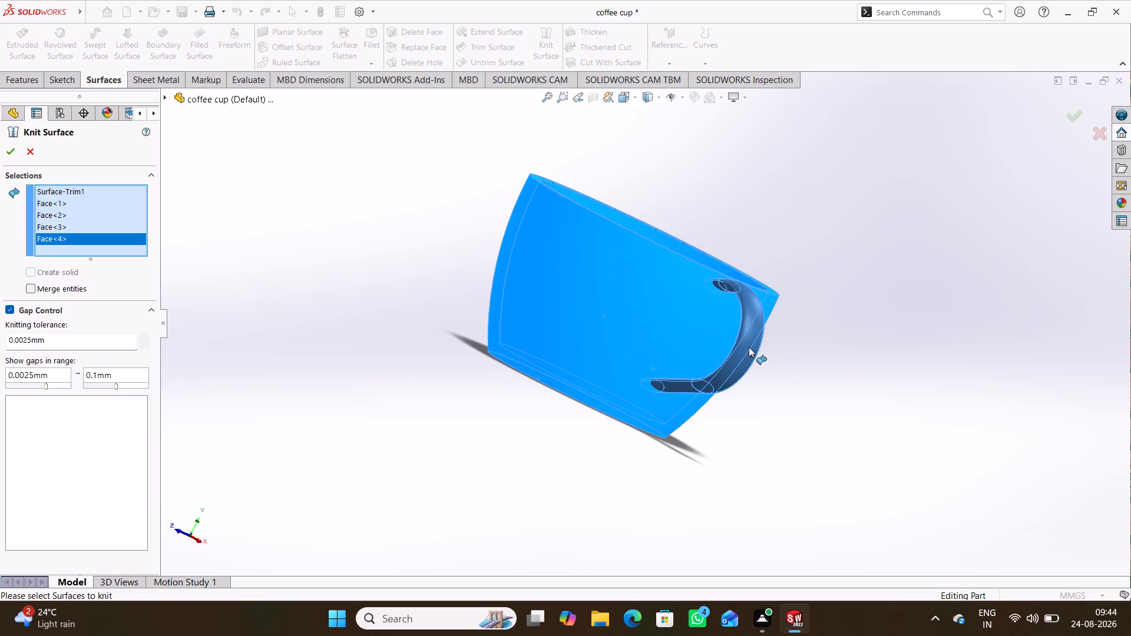
click(749, 347)
middle_drag(650, 314, 581, 324)
click(640, 333)
middle_drag(447, 343, 541, 429)
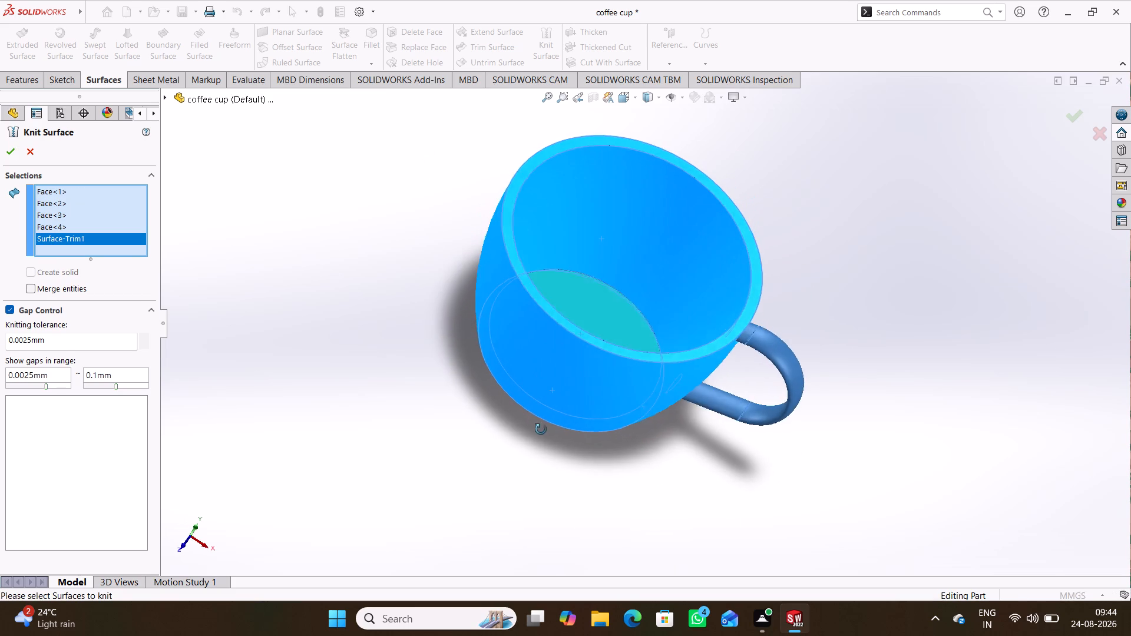
middle_drag(541, 429, 539, 430)
click(10, 150)
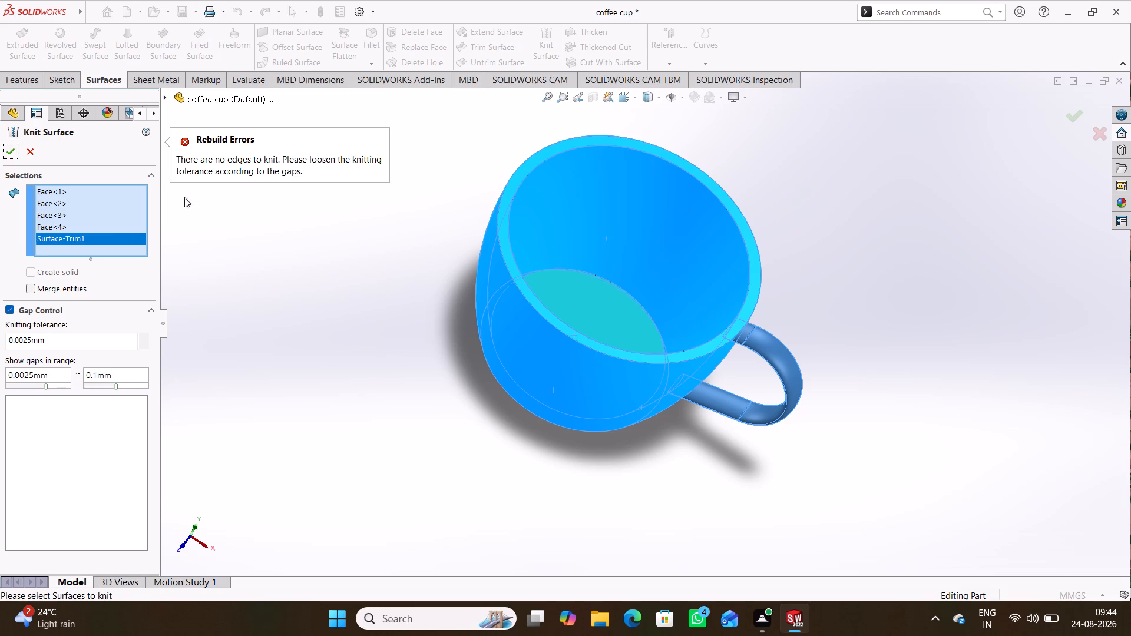
Enable merging of entities, remove the handle surface from the selection, and knit the four cup body faces.
click(72, 290)
click(14, 149)
middle_drag(505, 324, 418, 380)
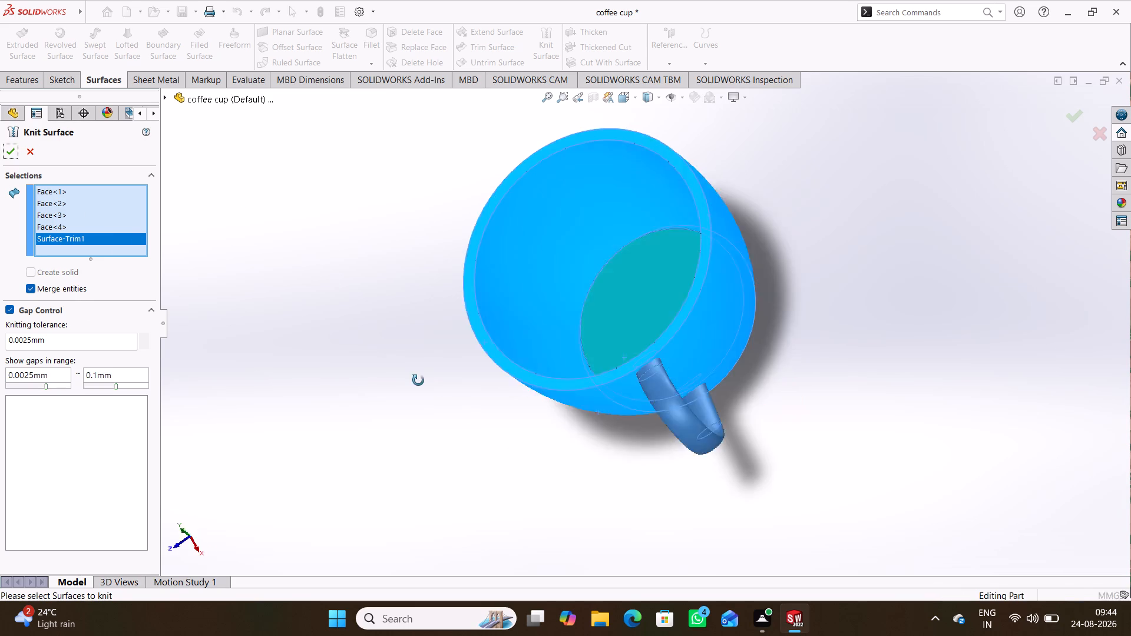
middle_drag(418, 380, 490, 333)
click(759, 369)
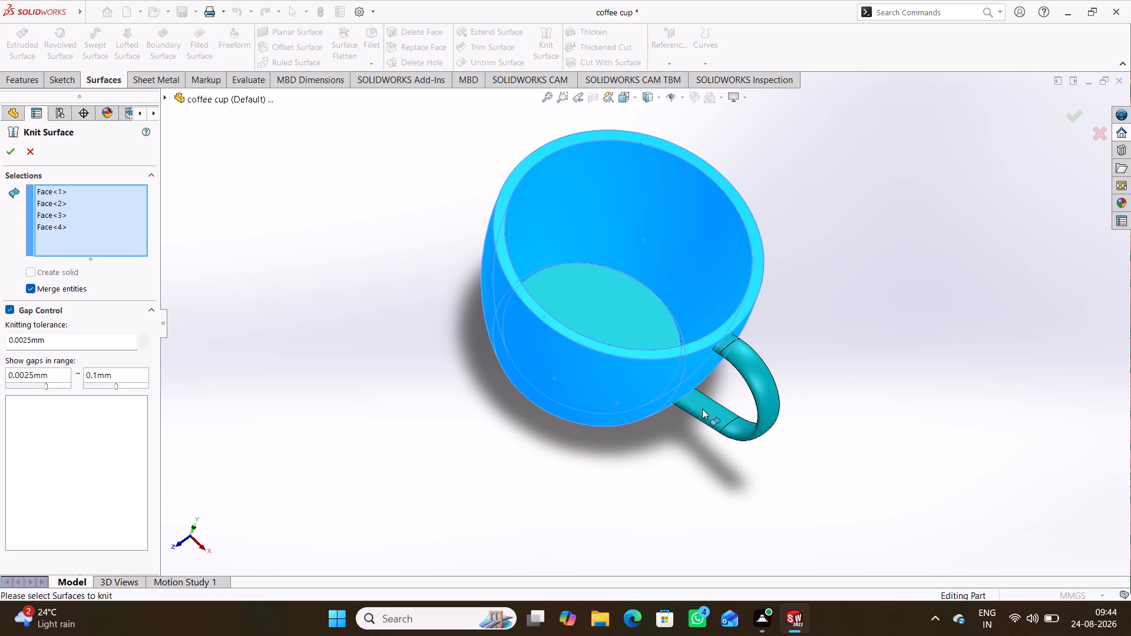
click(5, 150)
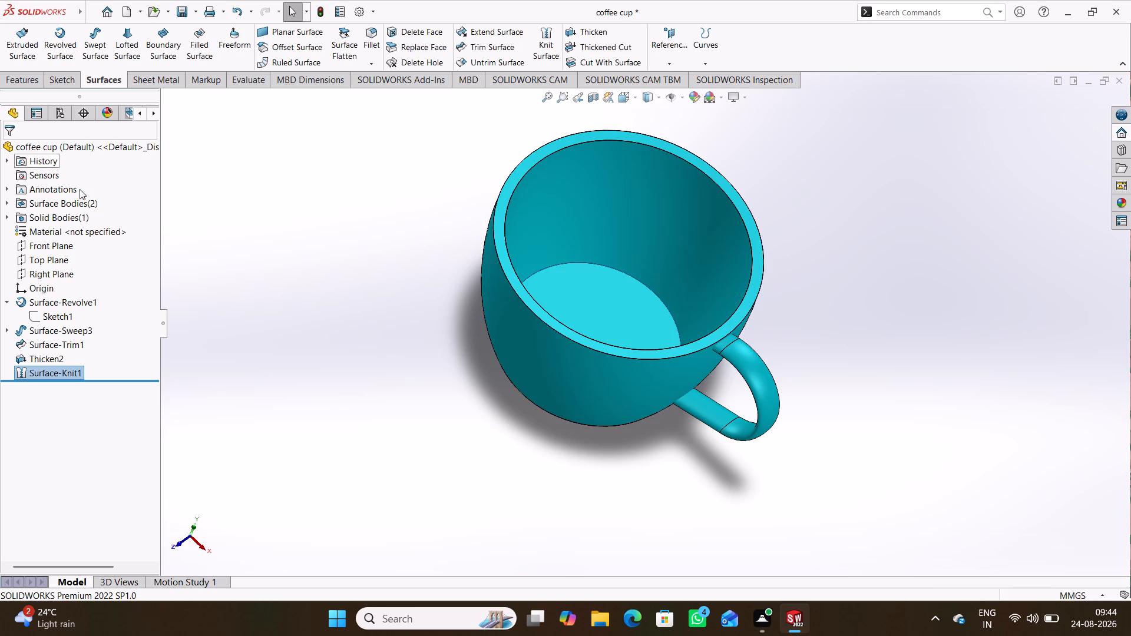
Save the coffee cup part with the knitted surface.
middle_drag(528, 412, 583, 389)
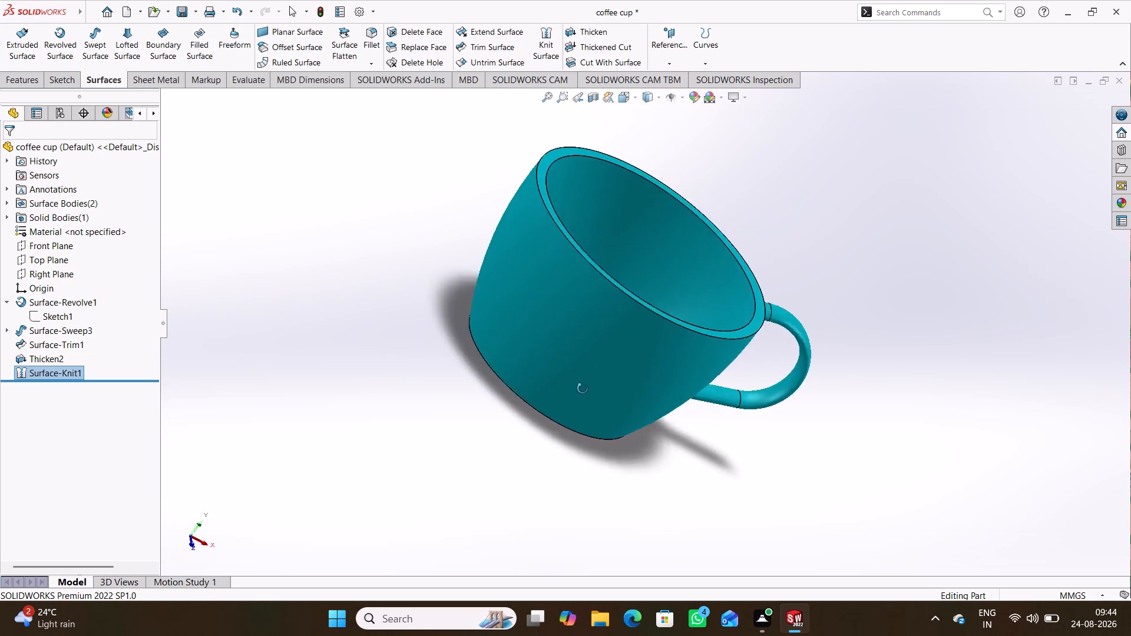
middle_drag(583, 389, 569, 329)
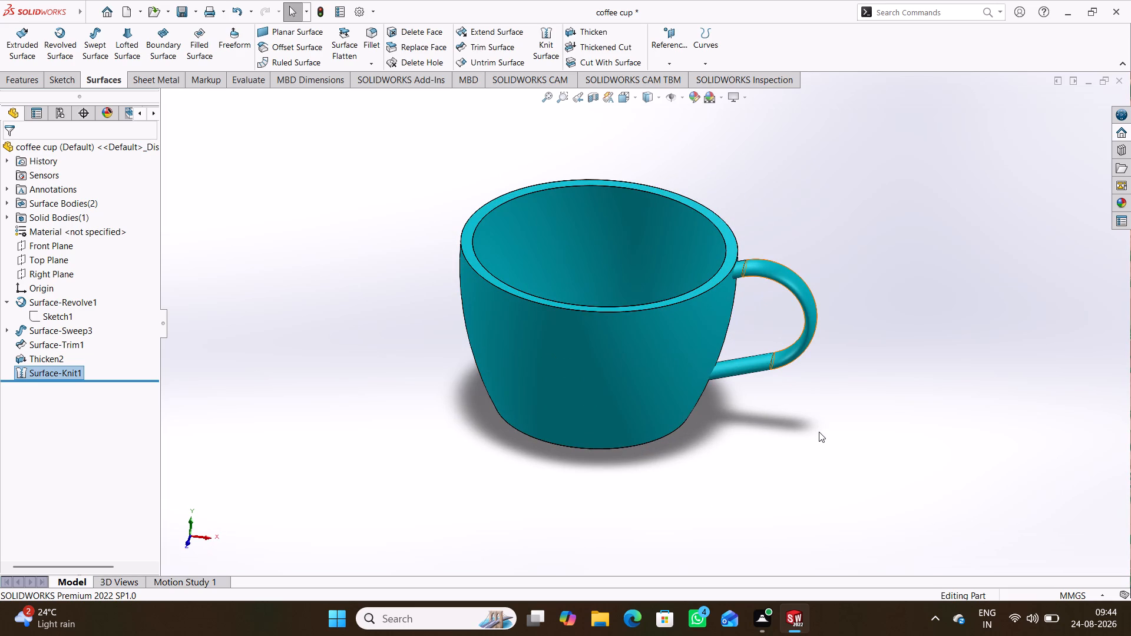
key(ctrl+s)
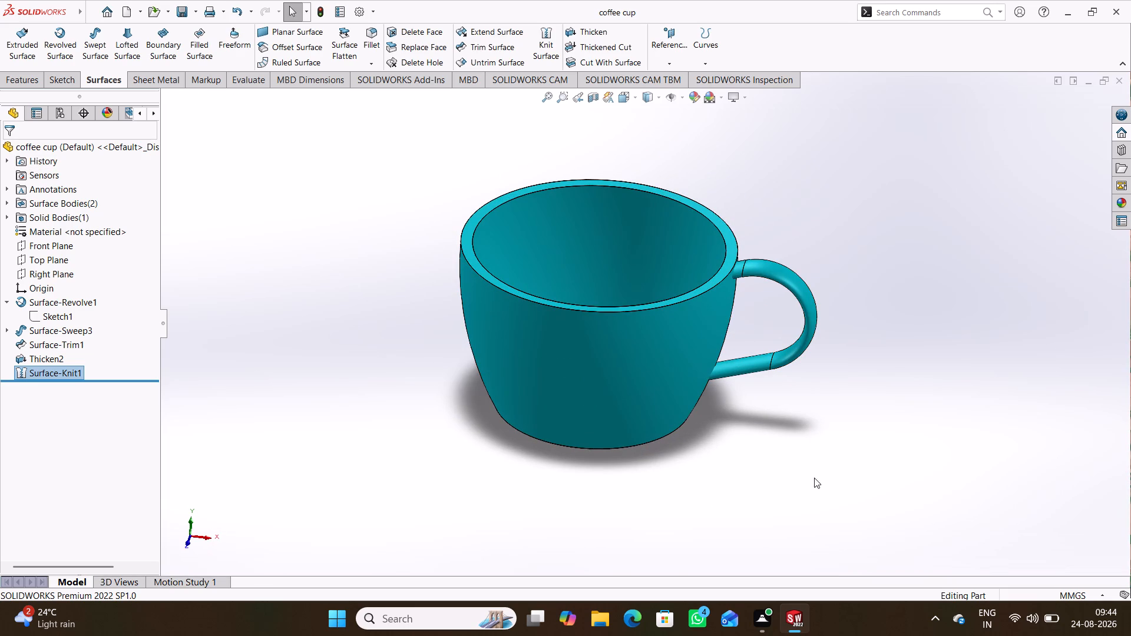
Return to the coffee cup drawing sheet.
click(835, 554)
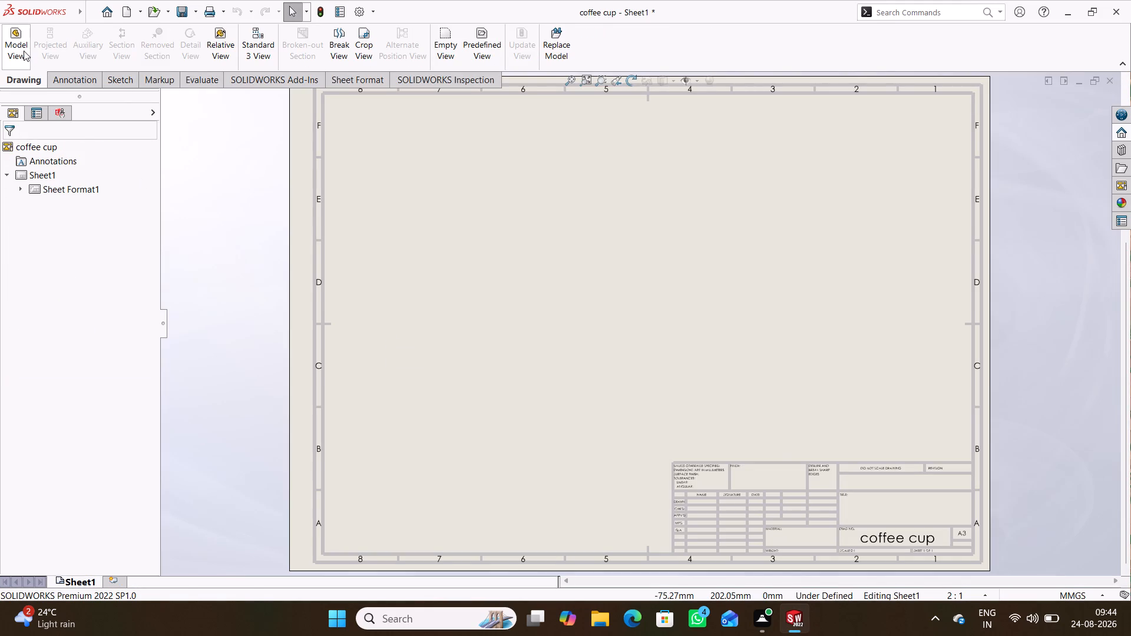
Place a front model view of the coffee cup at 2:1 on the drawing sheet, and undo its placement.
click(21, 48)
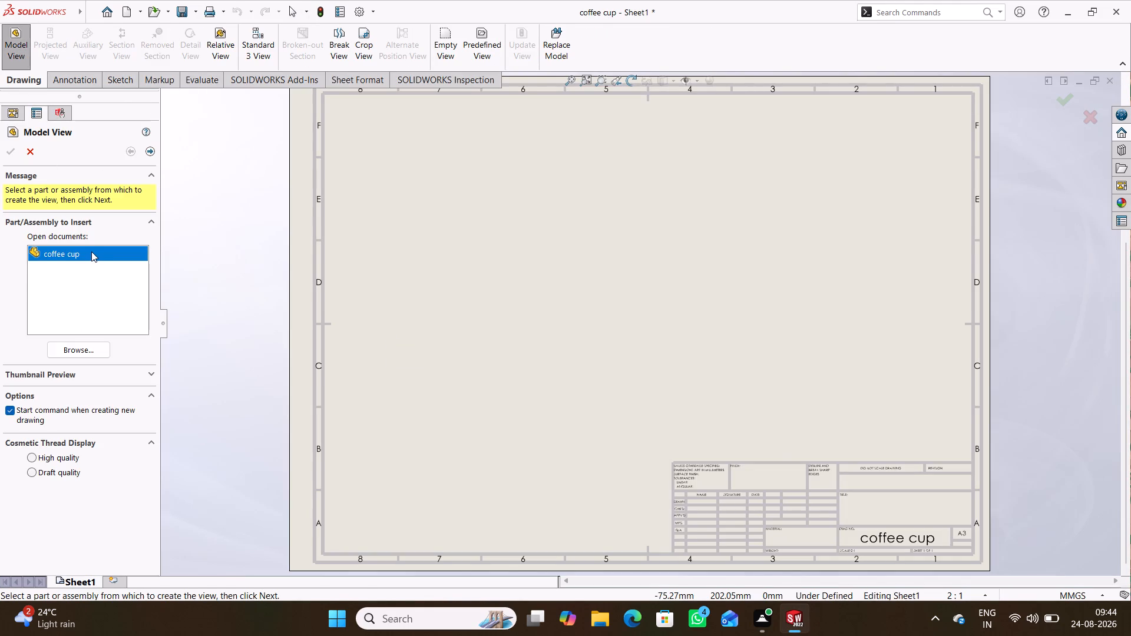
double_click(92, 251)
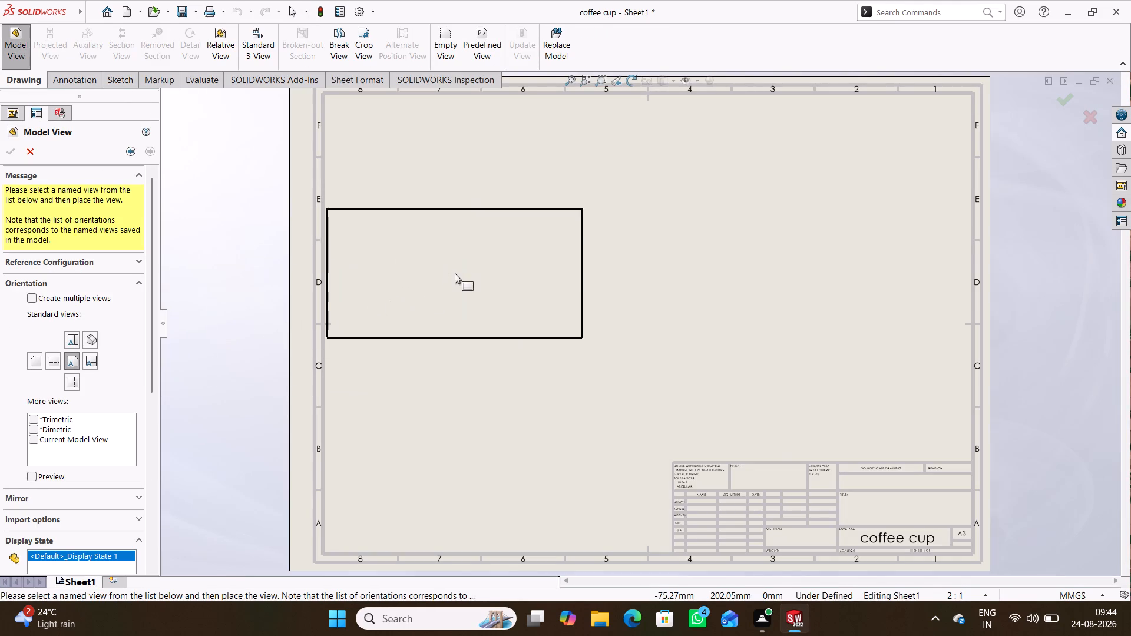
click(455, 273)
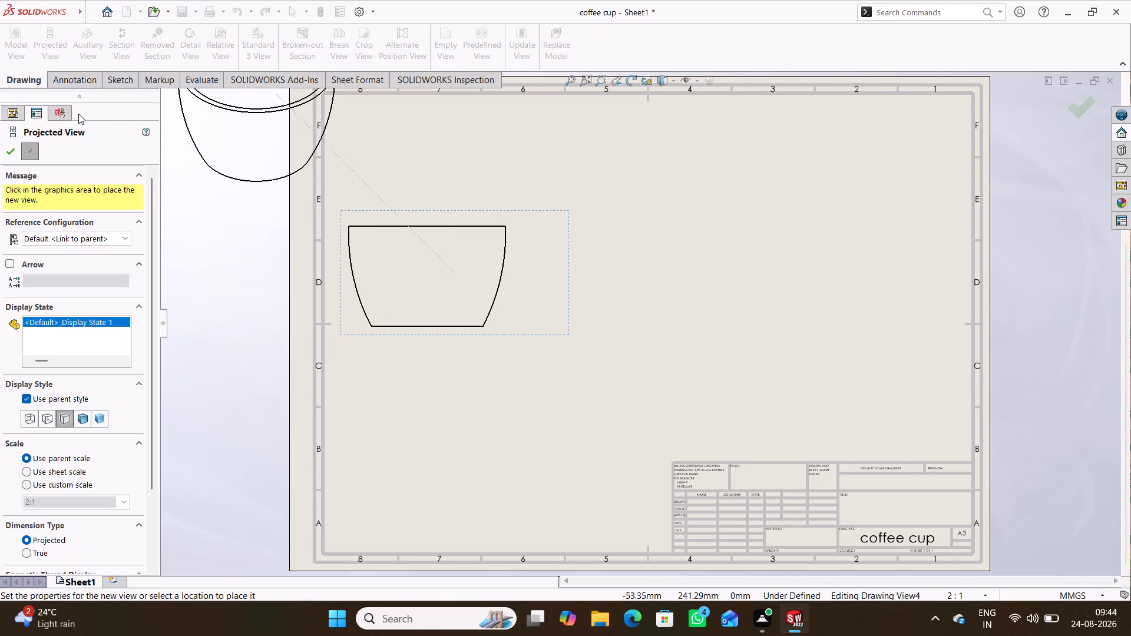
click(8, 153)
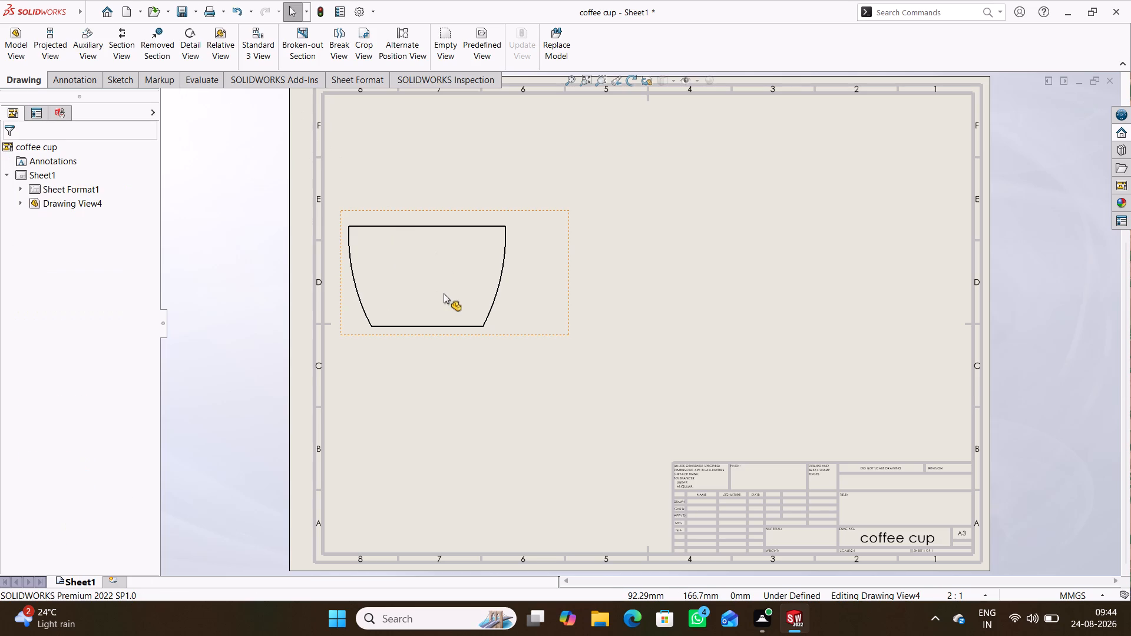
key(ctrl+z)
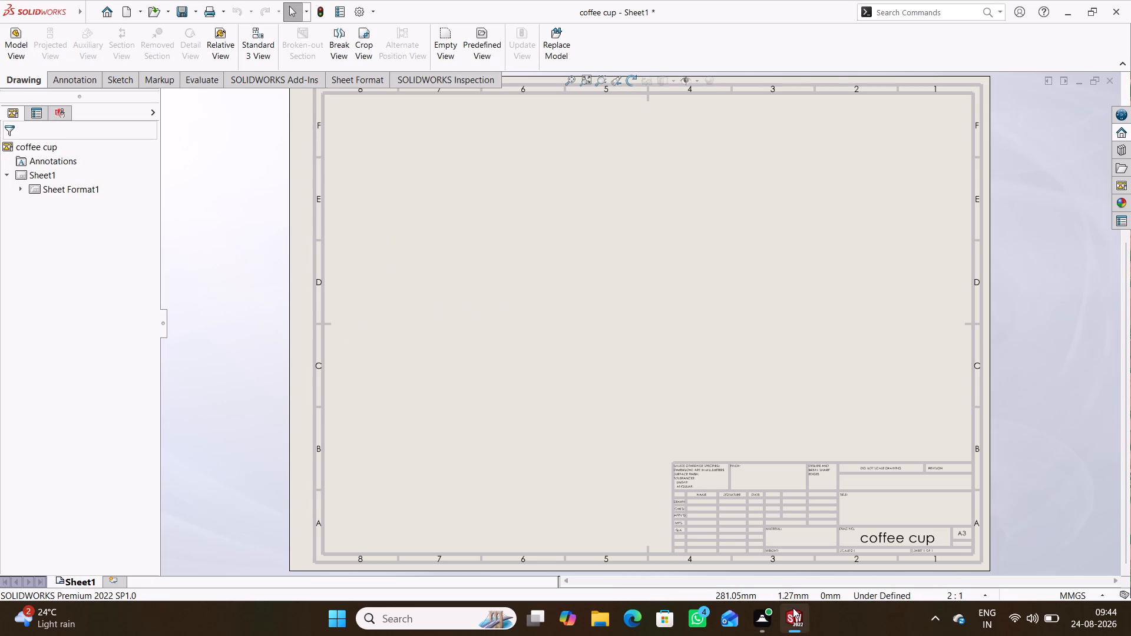
Switch from the drawing to the coffee cup part.
click(737, 545)
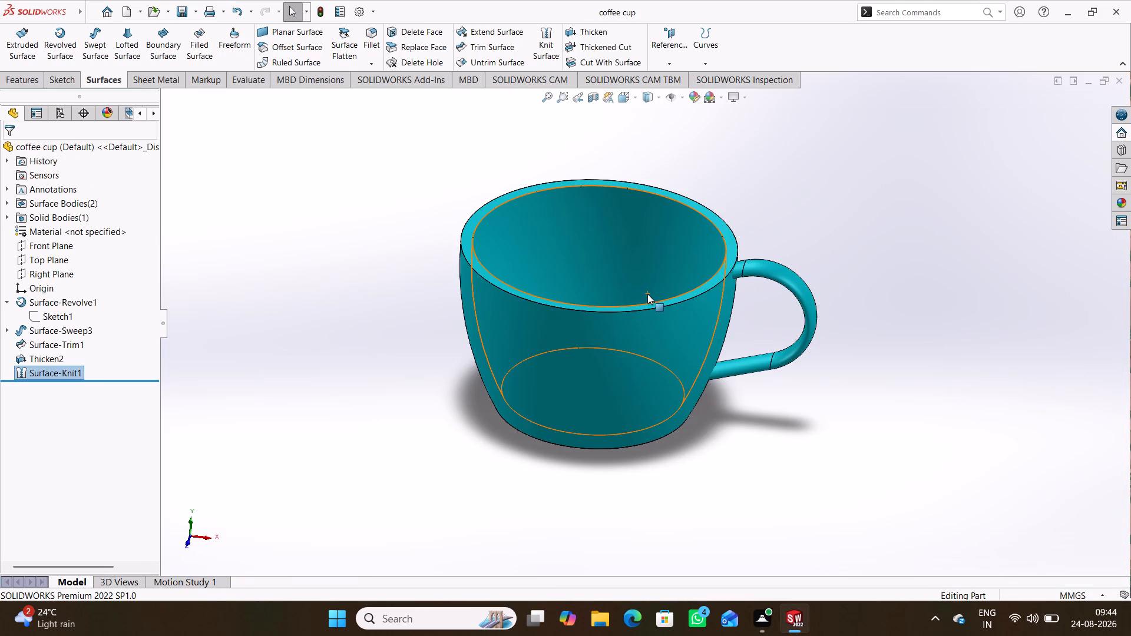
middle_drag(781, 444, 695, 452)
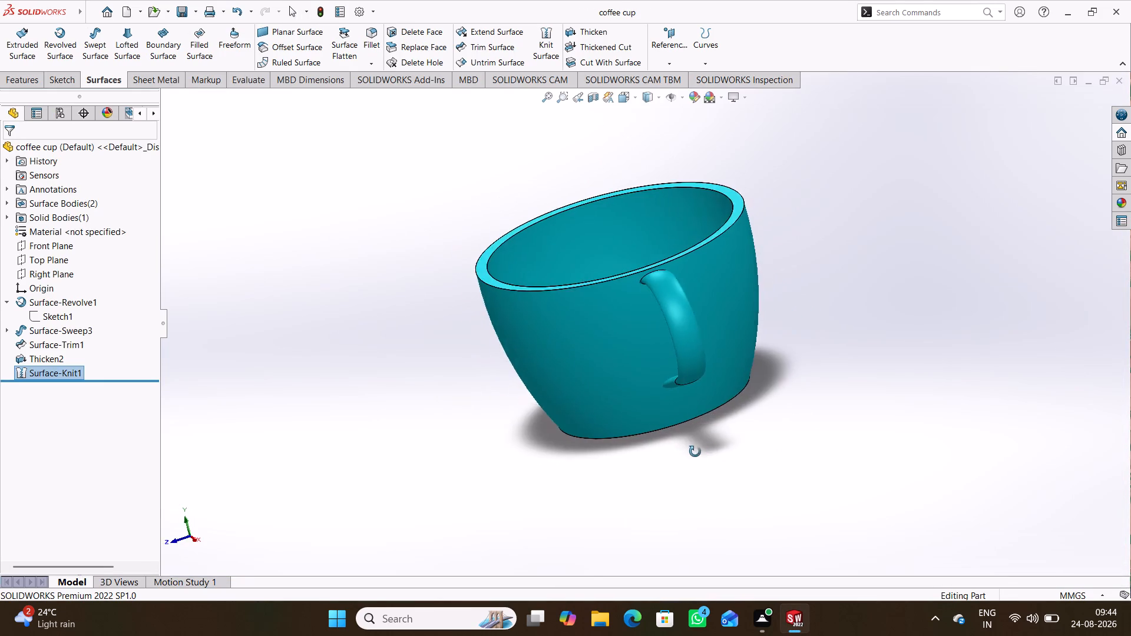
middle_drag(695, 452, 722, 452)
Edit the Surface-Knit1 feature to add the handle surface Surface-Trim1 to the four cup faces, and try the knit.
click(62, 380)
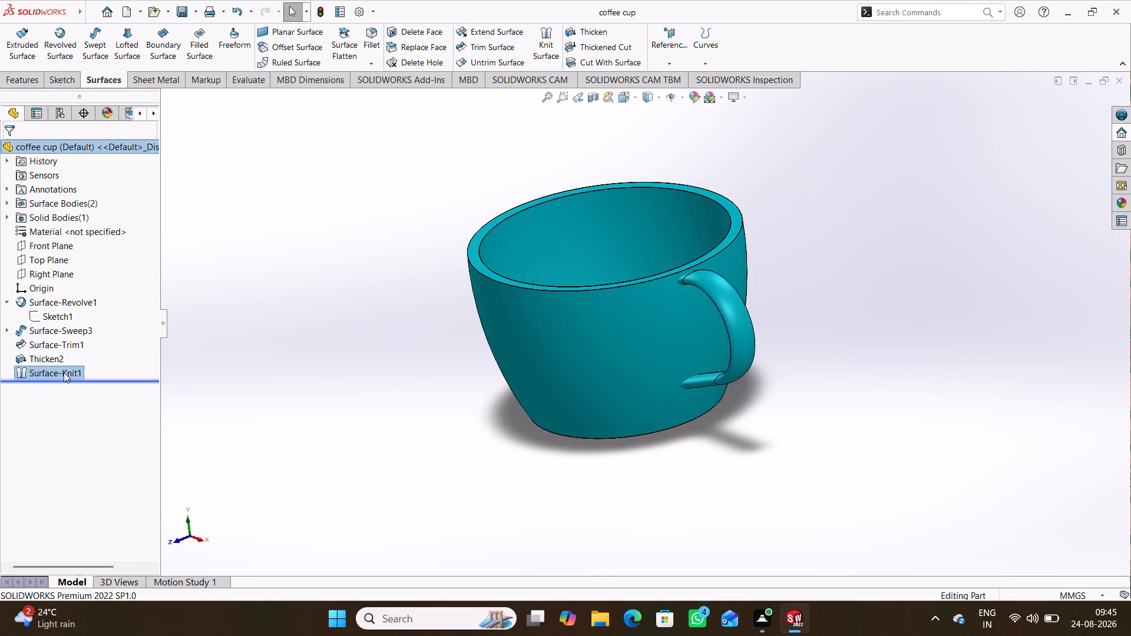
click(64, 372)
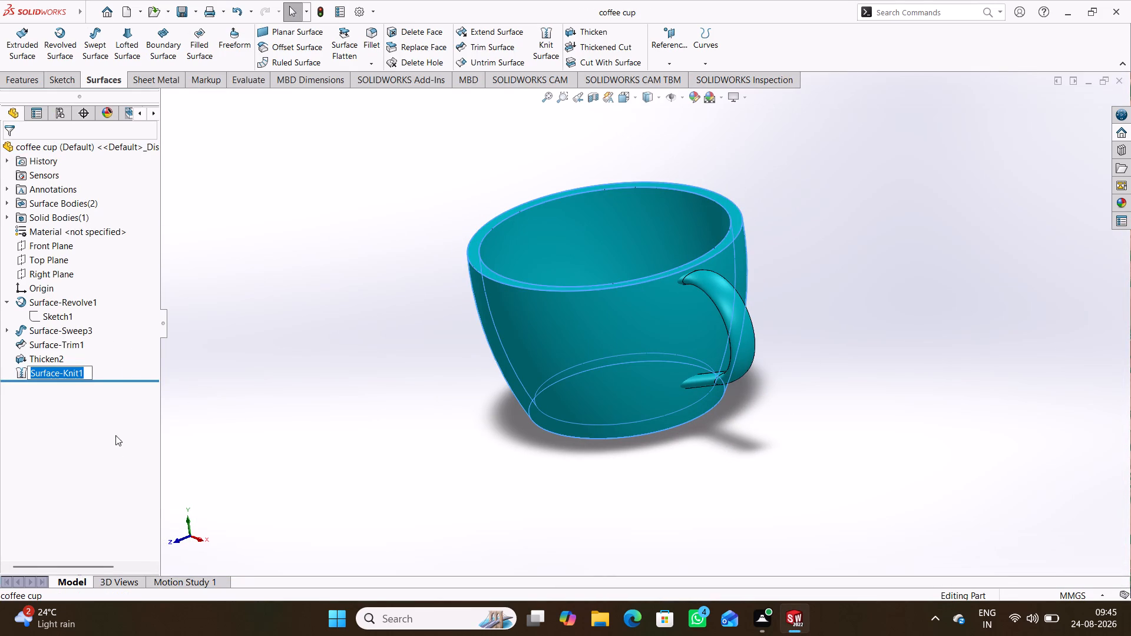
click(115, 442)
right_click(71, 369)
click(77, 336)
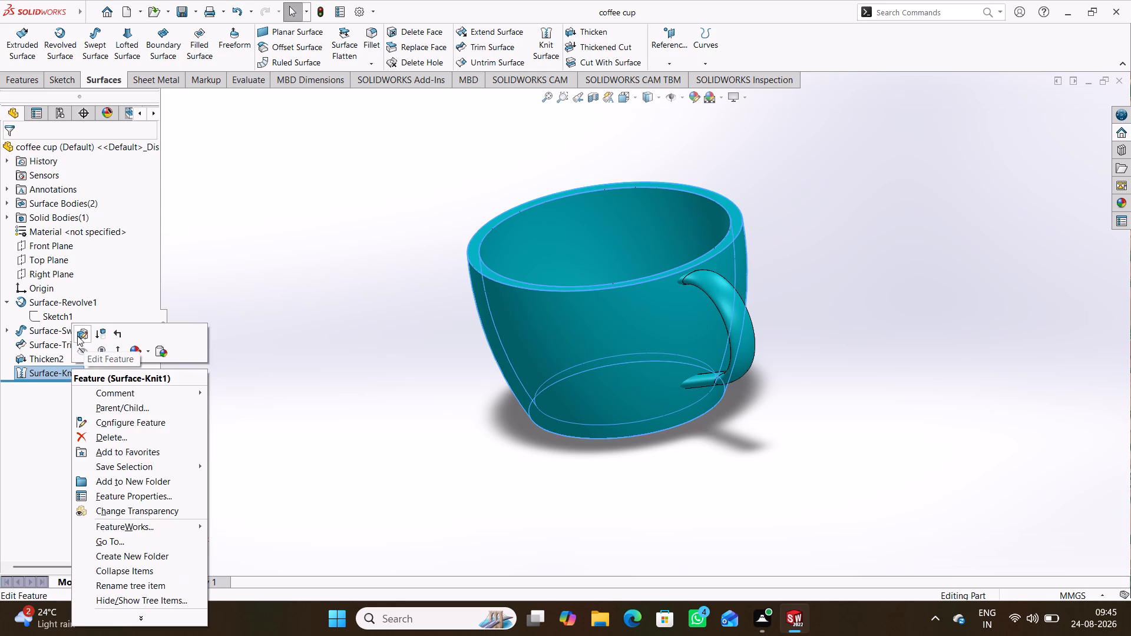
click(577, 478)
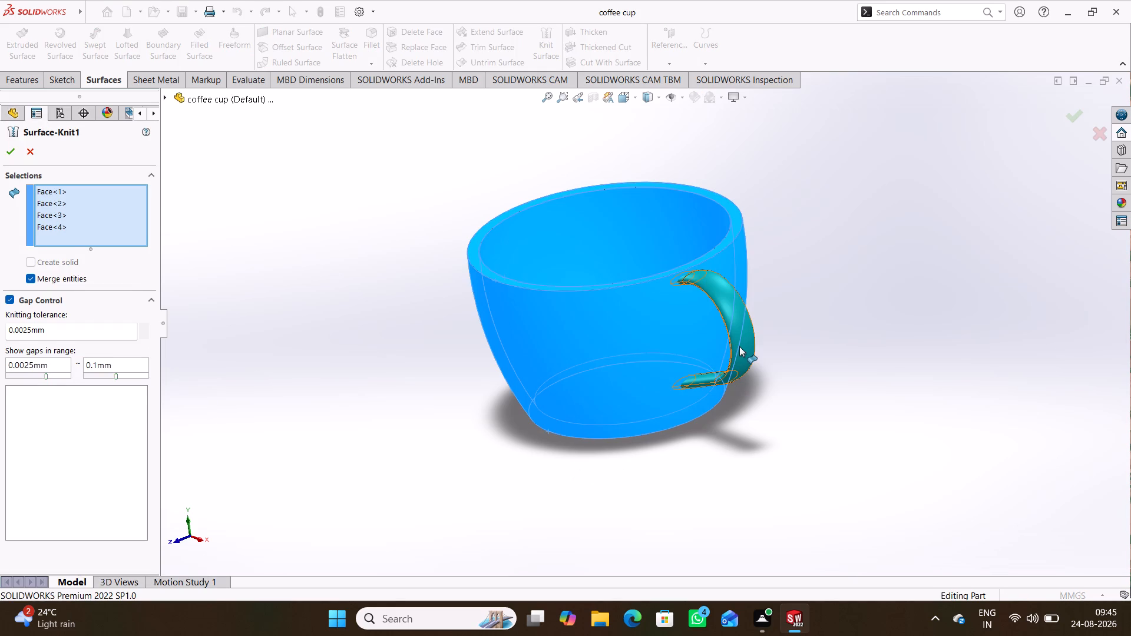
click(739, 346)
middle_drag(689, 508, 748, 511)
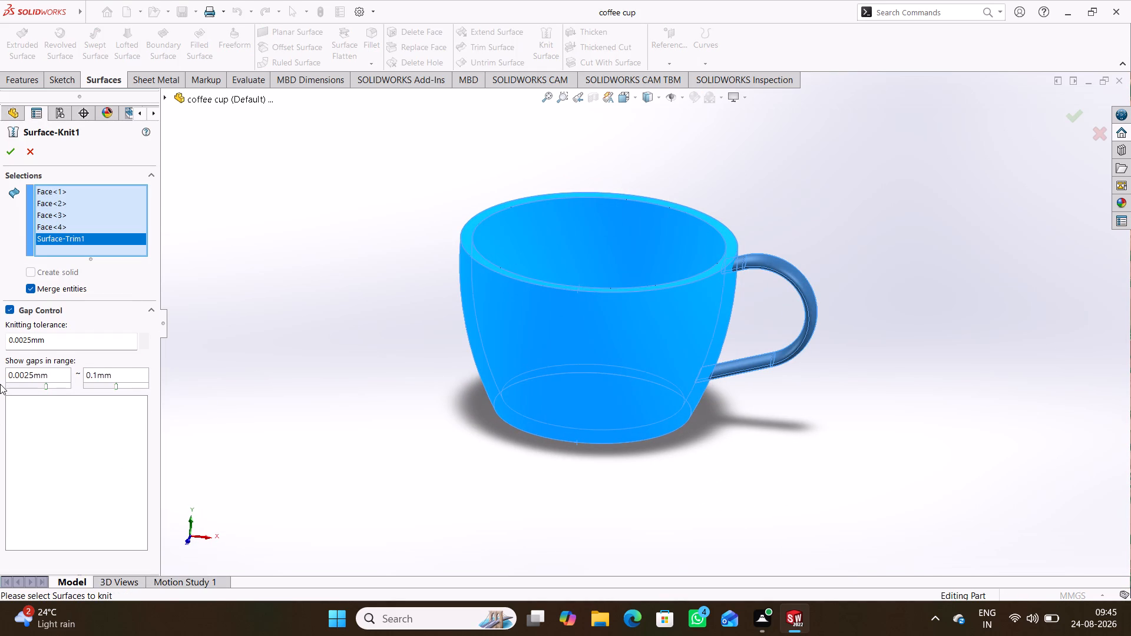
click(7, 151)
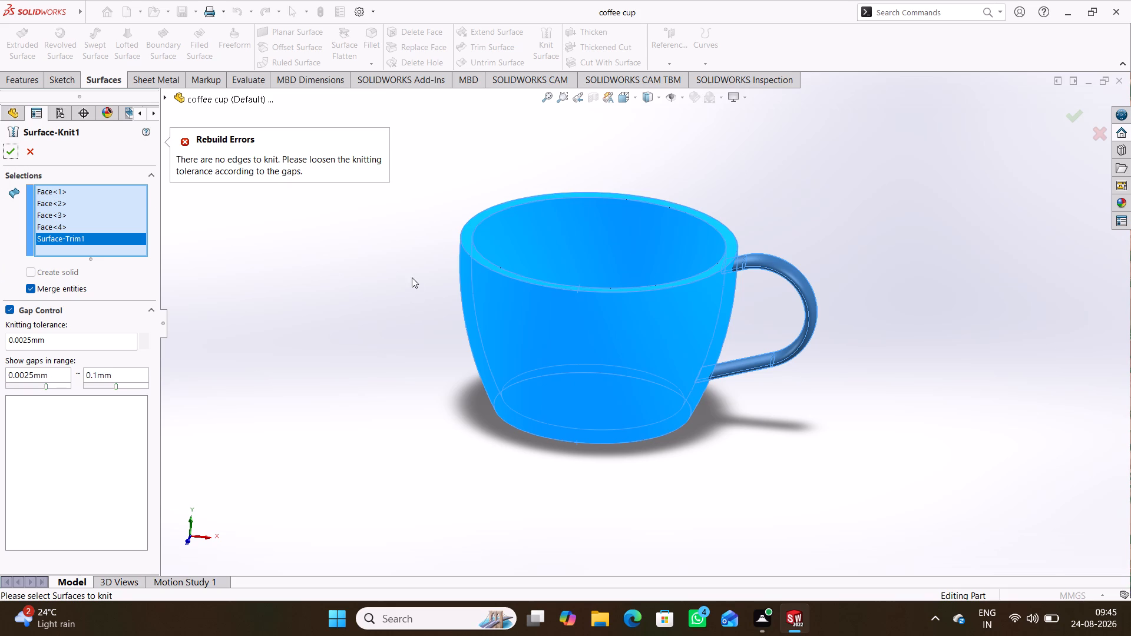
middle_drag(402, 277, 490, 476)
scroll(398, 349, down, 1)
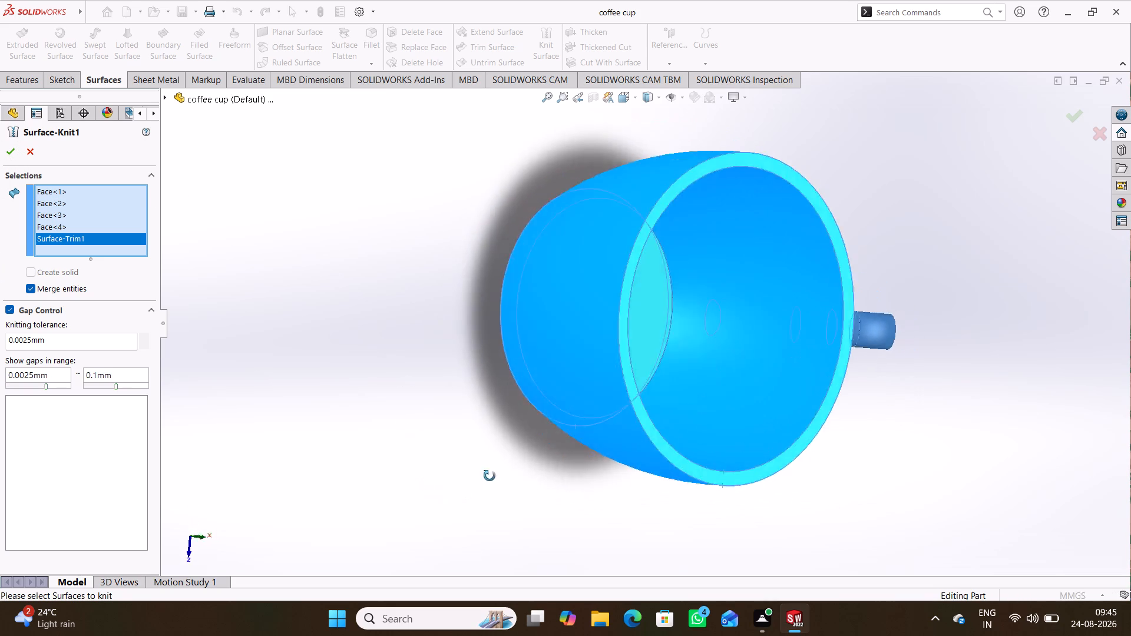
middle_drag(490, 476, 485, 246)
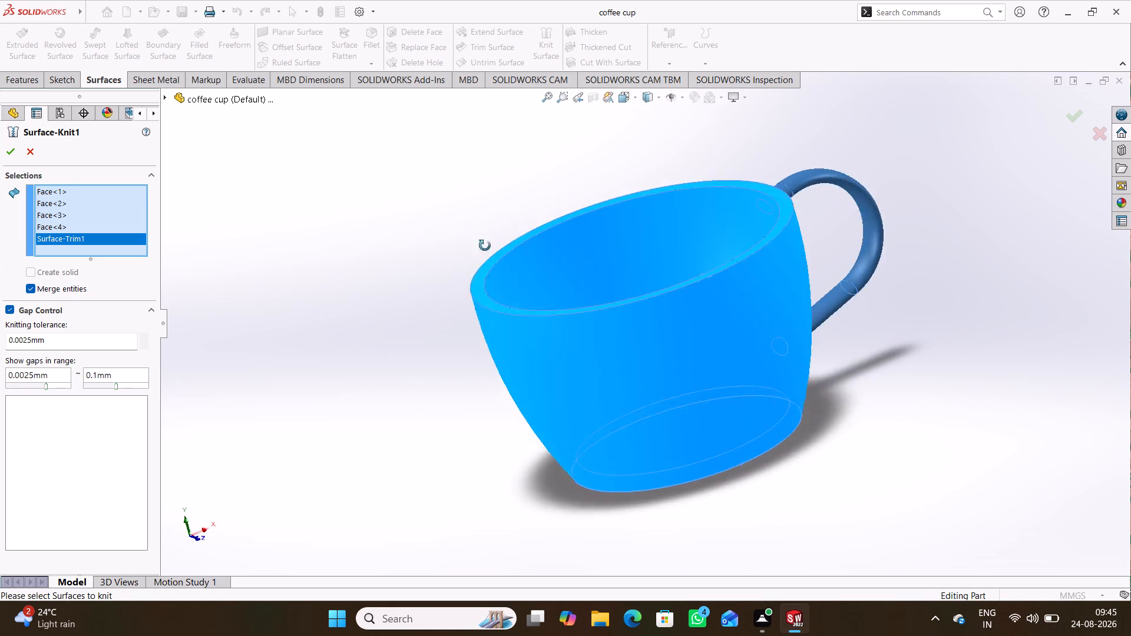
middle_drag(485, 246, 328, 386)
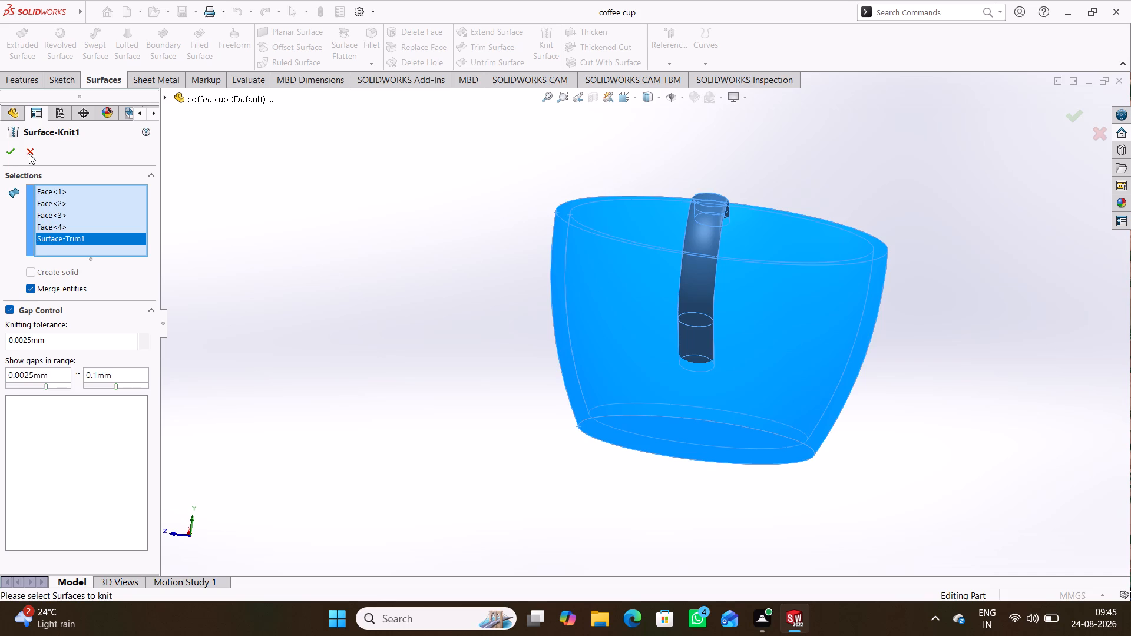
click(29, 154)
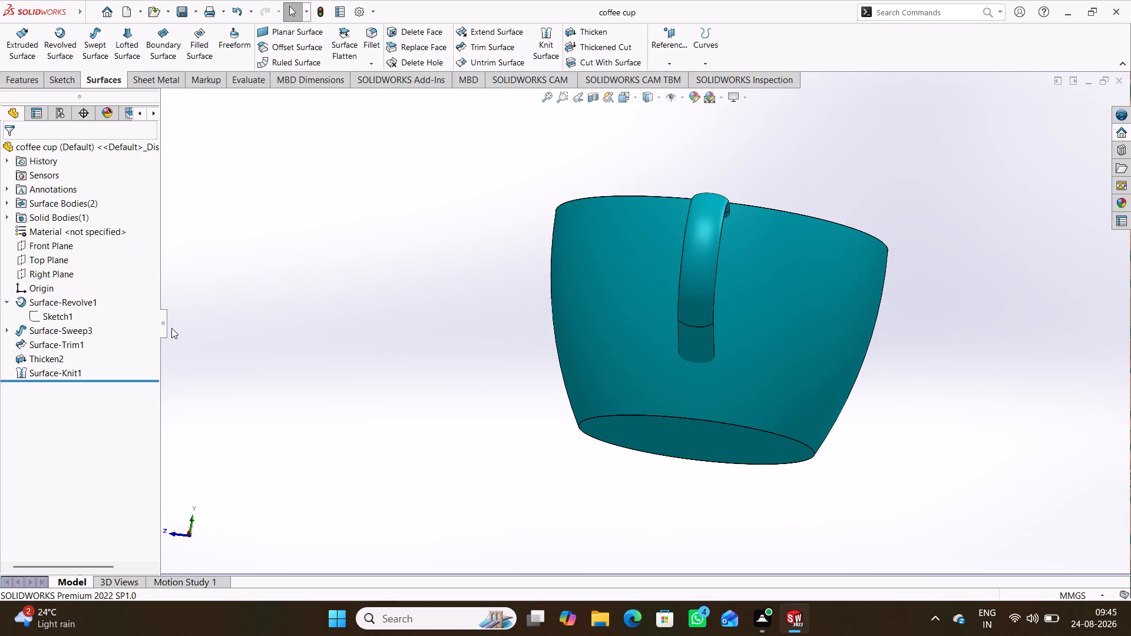
Examine where the handle meets the cup wall, along with the cup's interior, rim and underside.
middle_drag(414, 336, 538, 400)
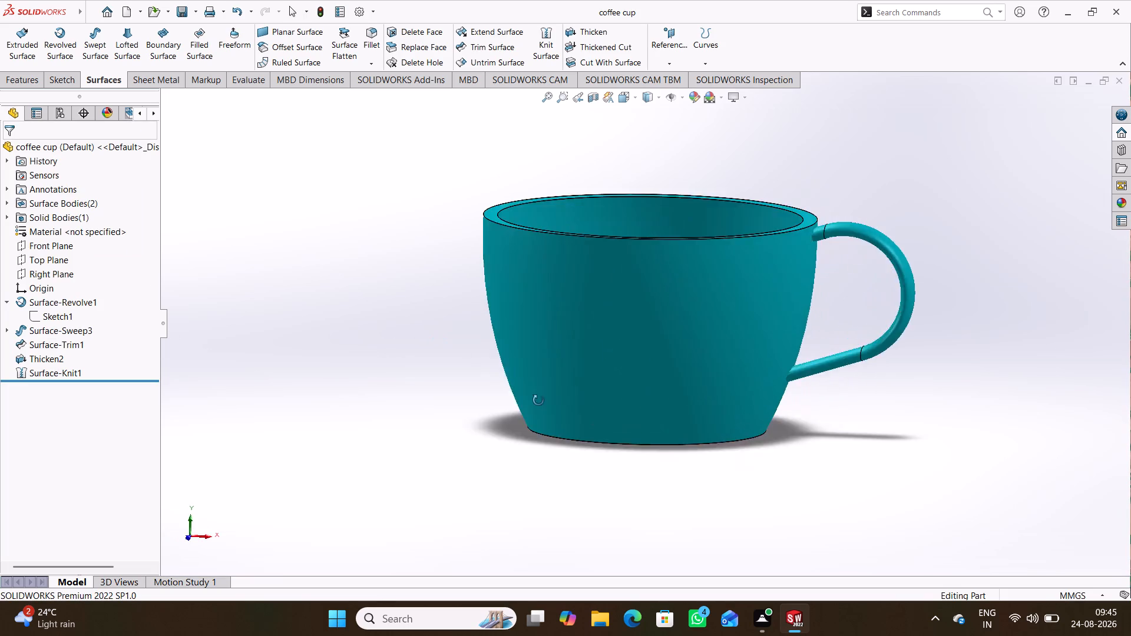
middle_drag(538, 400, 510, 505)
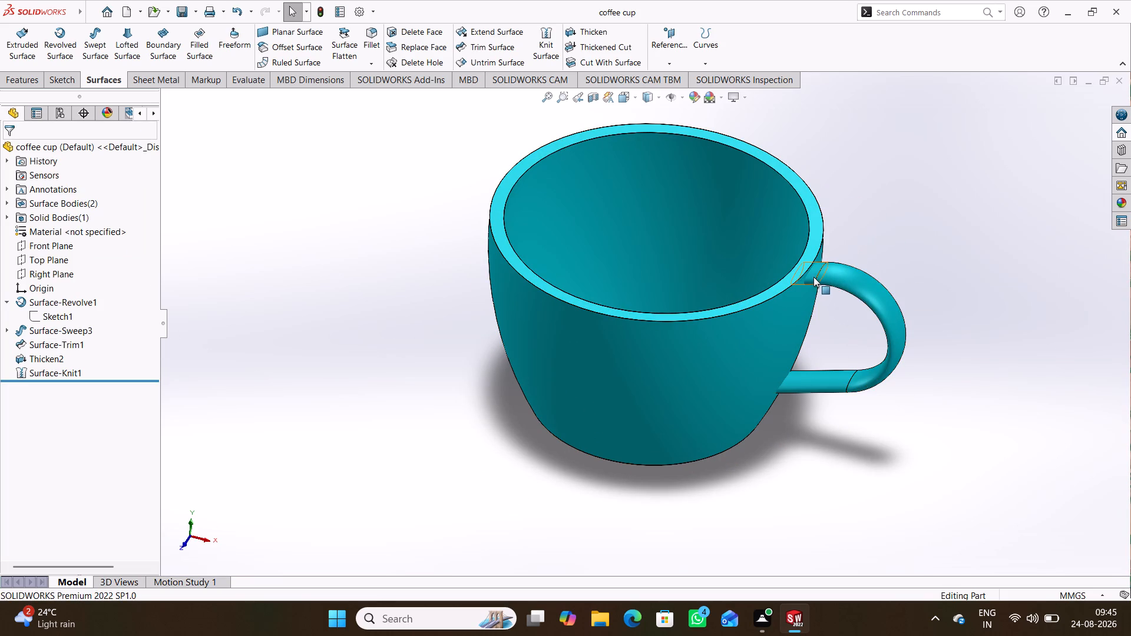
middle_drag(897, 264, 923, 316)
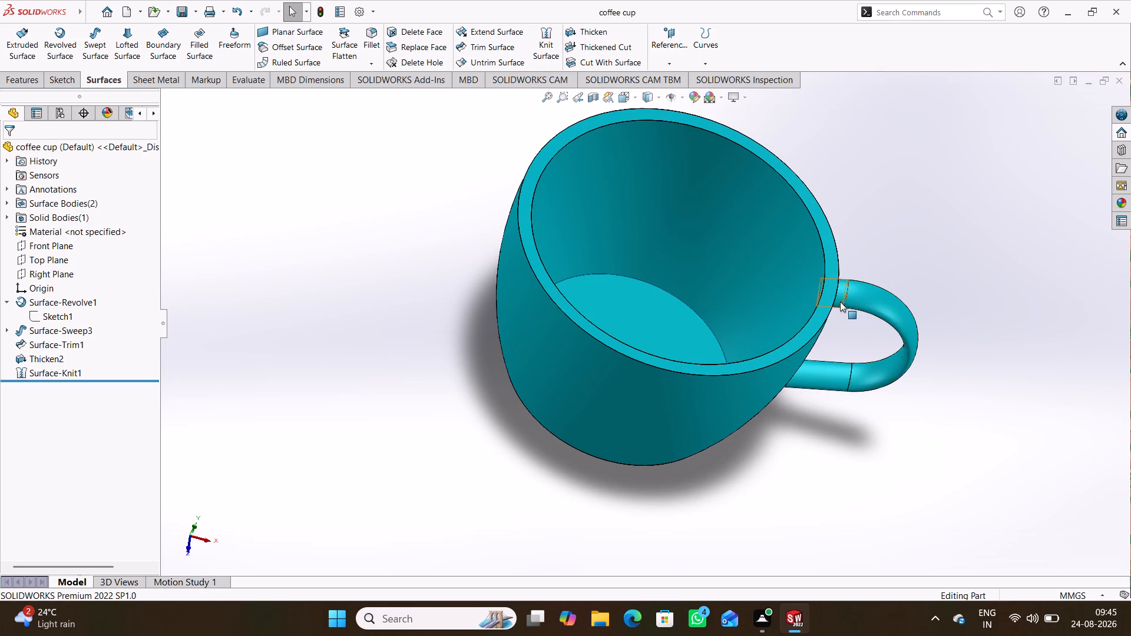
middle_drag(838, 299, 855, 302)
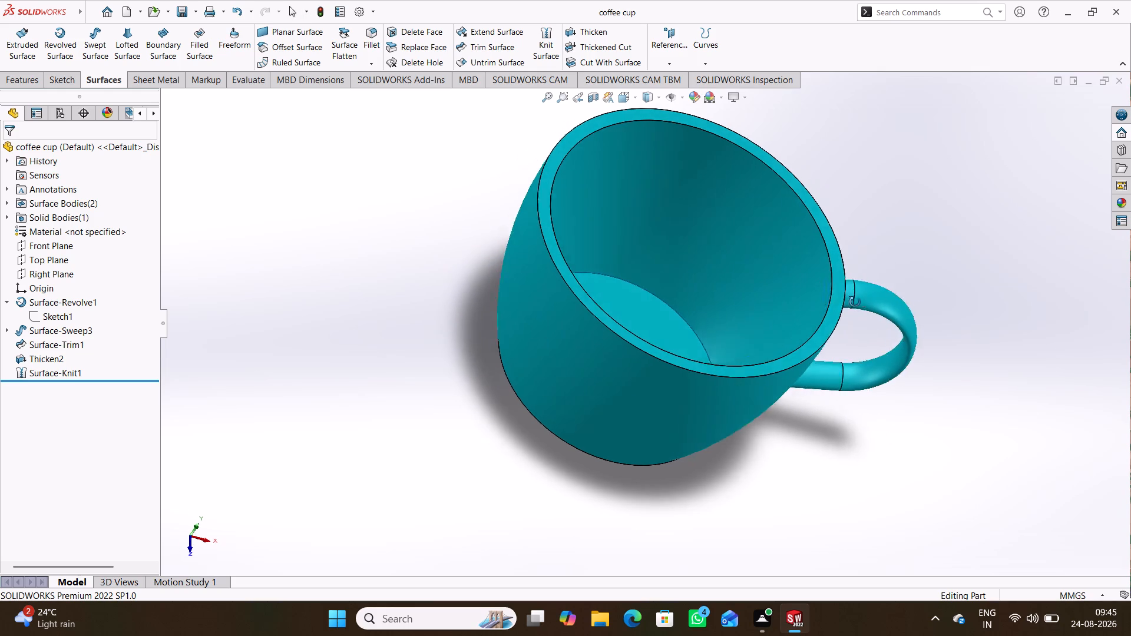
middle_drag(855, 302, 878, 323)
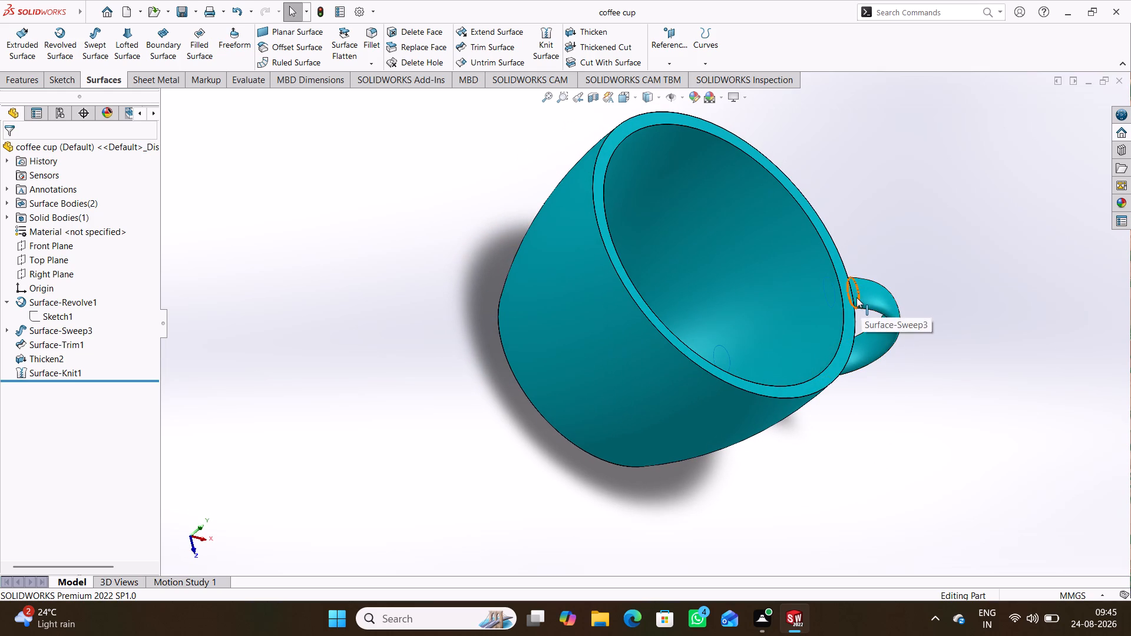
middle_drag(879, 281, 825, 345)
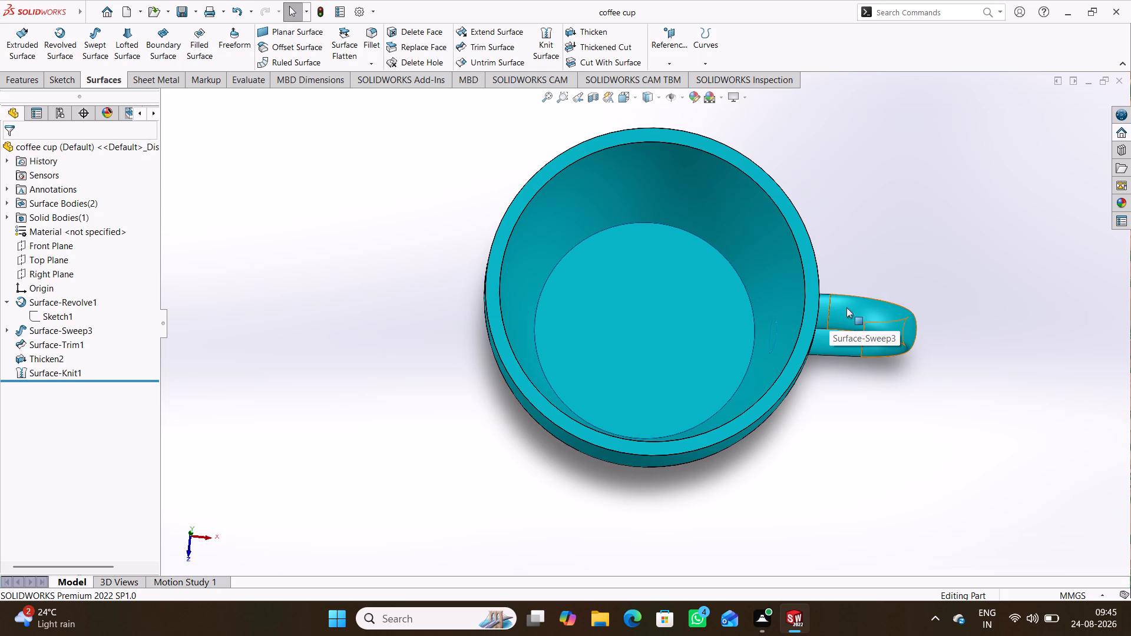
middle_drag(847, 268, 821, 216)
middle_drag(812, 183, 852, 276)
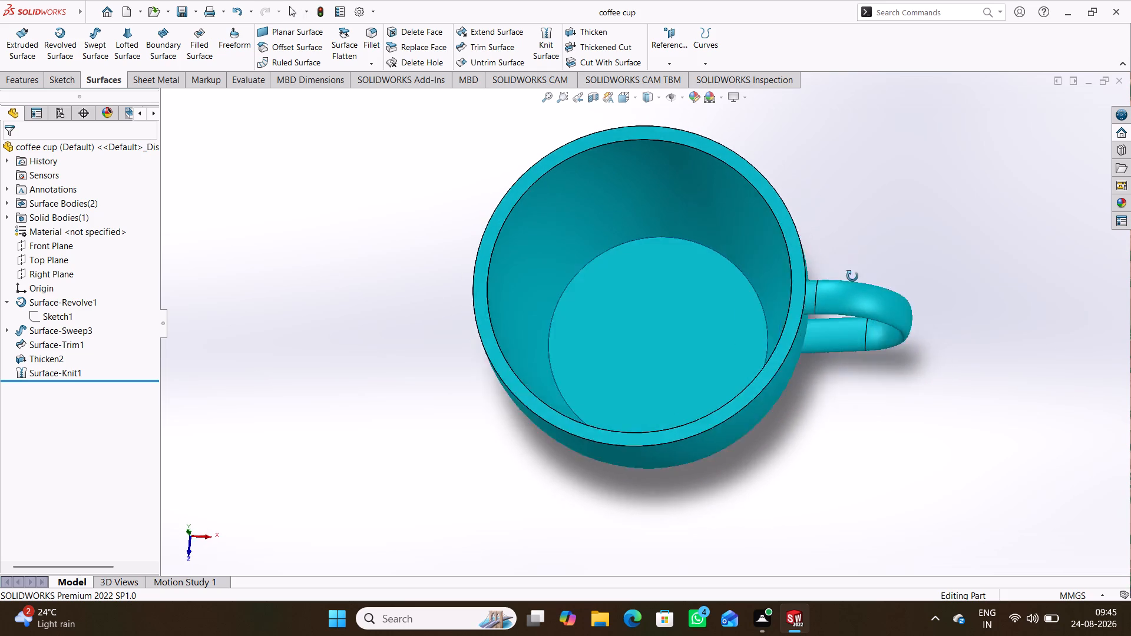
middle_drag(852, 276, 835, 277)
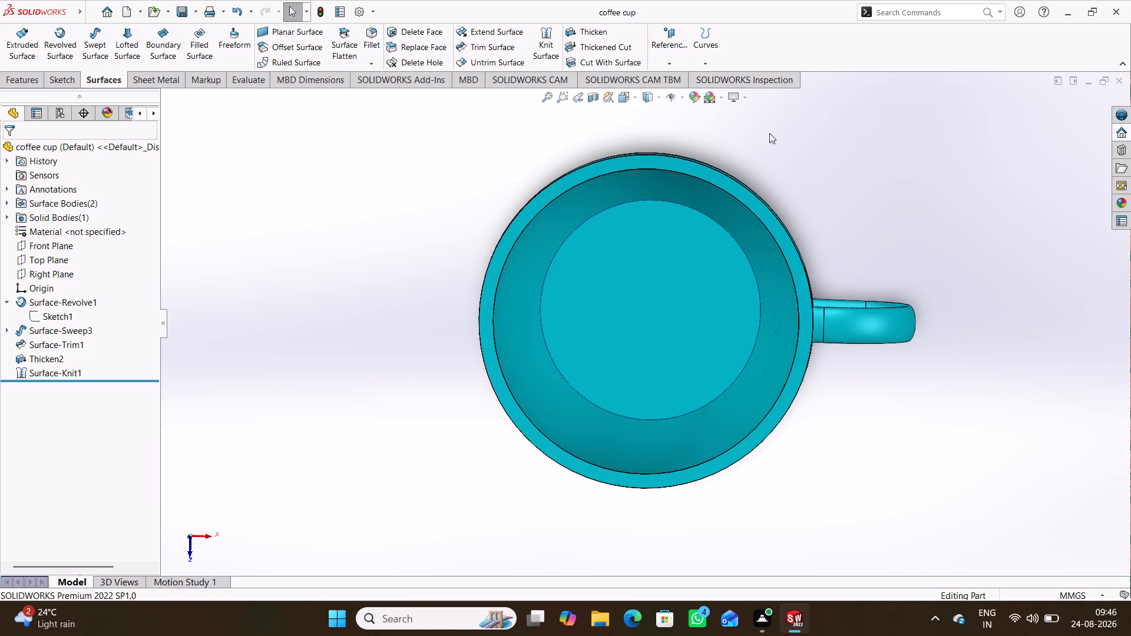
middle_drag(904, 412, 898, 329)
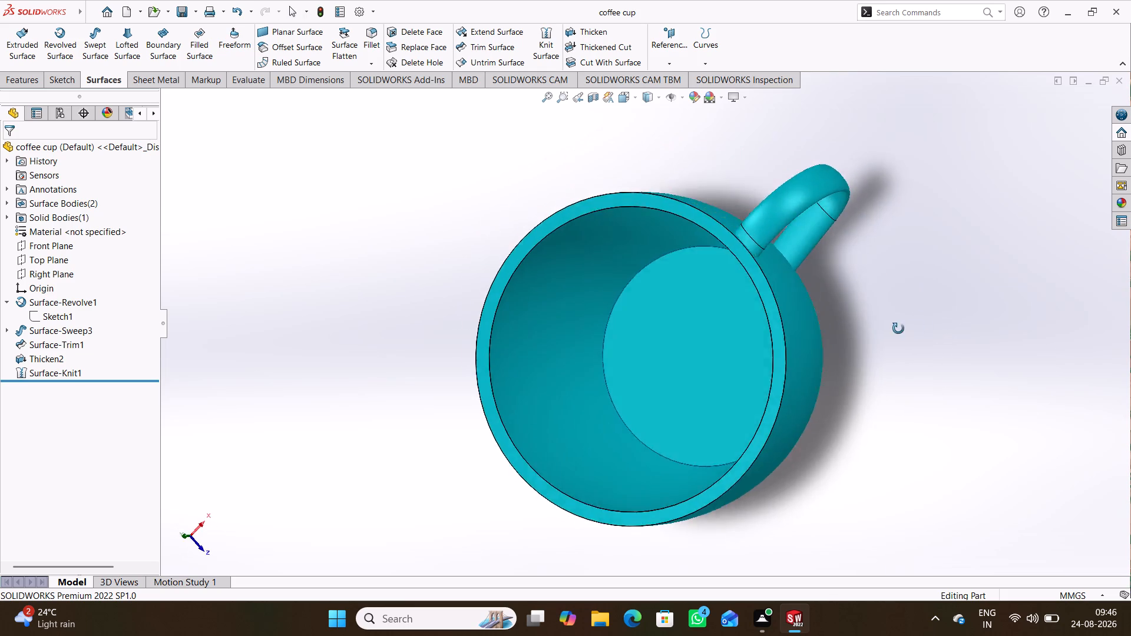
middle_drag(898, 329, 877, 320)
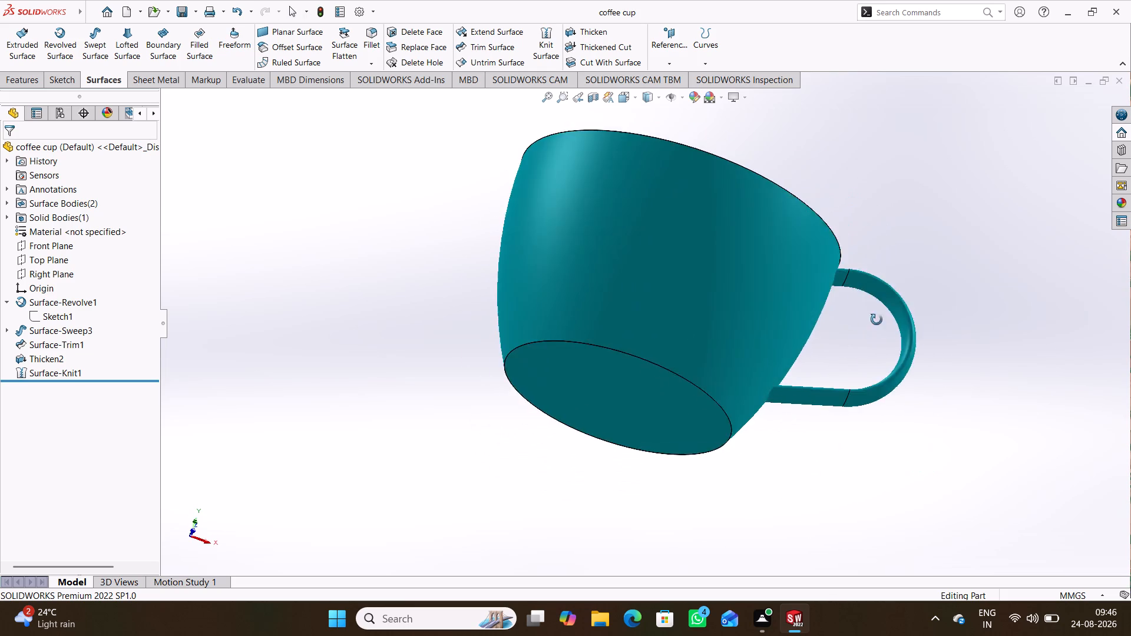
middle_drag(877, 320, 783, 326)
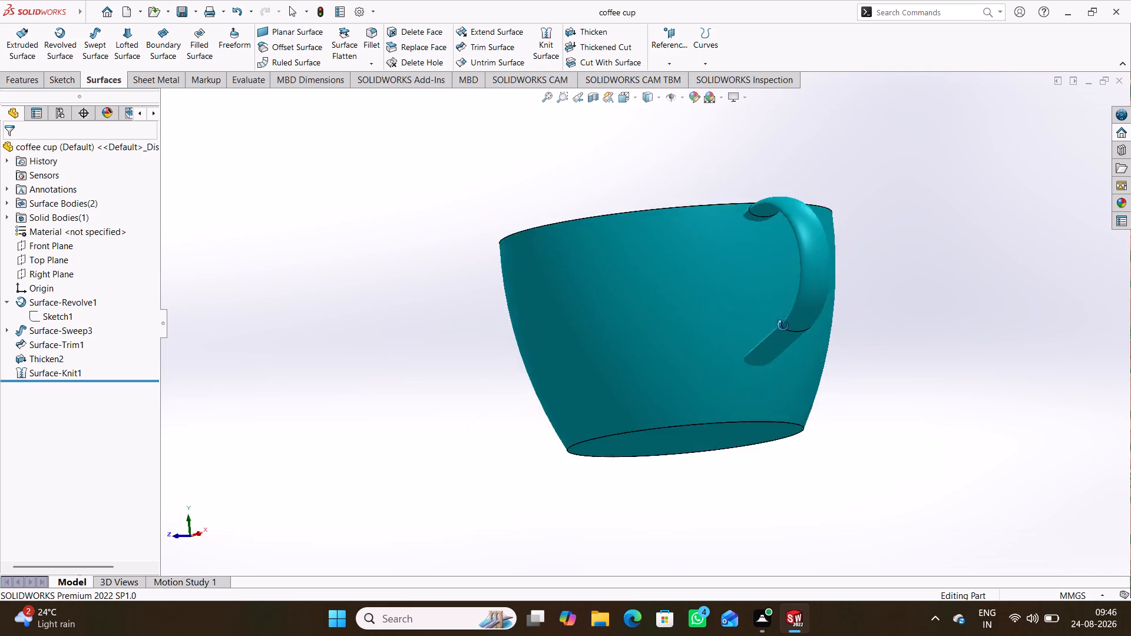
middle_drag(783, 326, 832, 435)
scroll(779, 312, down, 1)
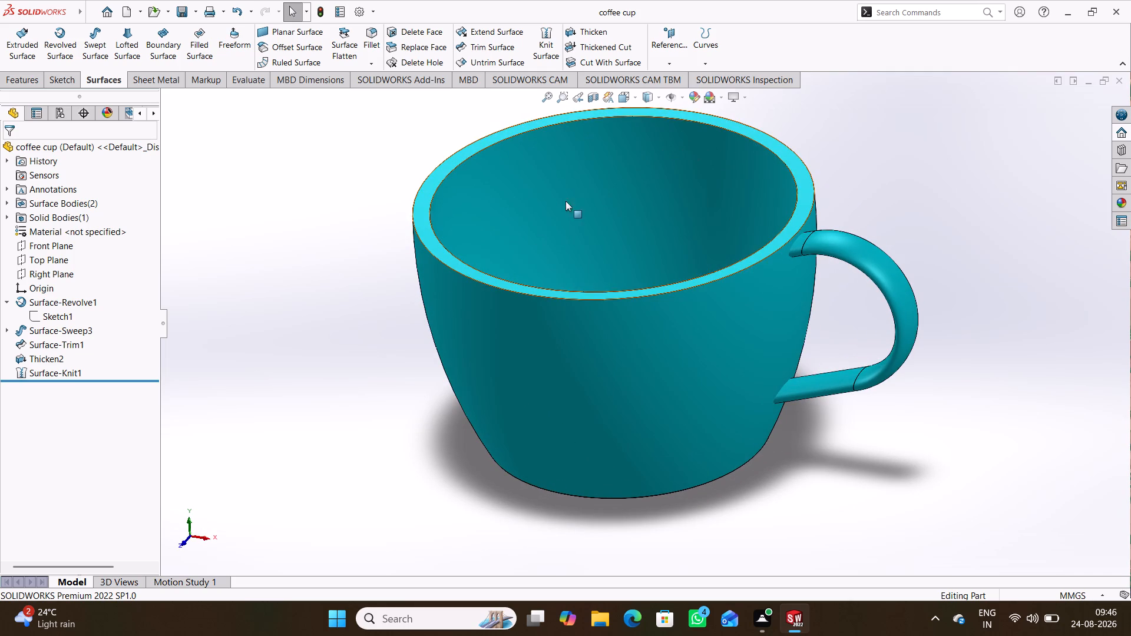
Delete the Thicken2 feature together with its dependent Surface-Knit1 feature.
right_click(37, 360)
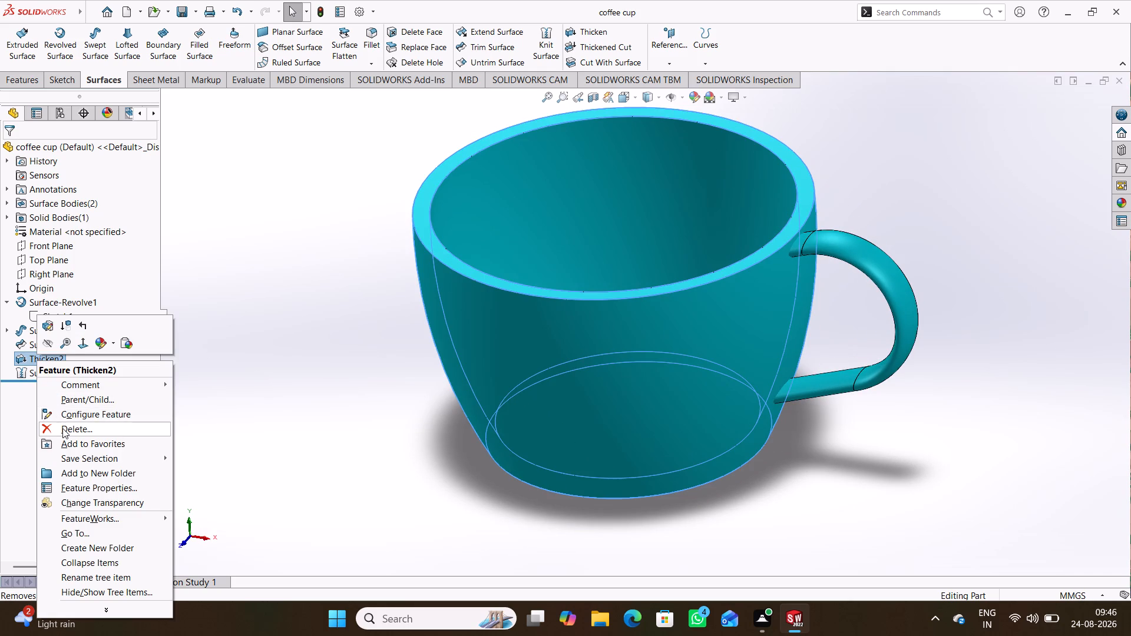
click(64, 430)
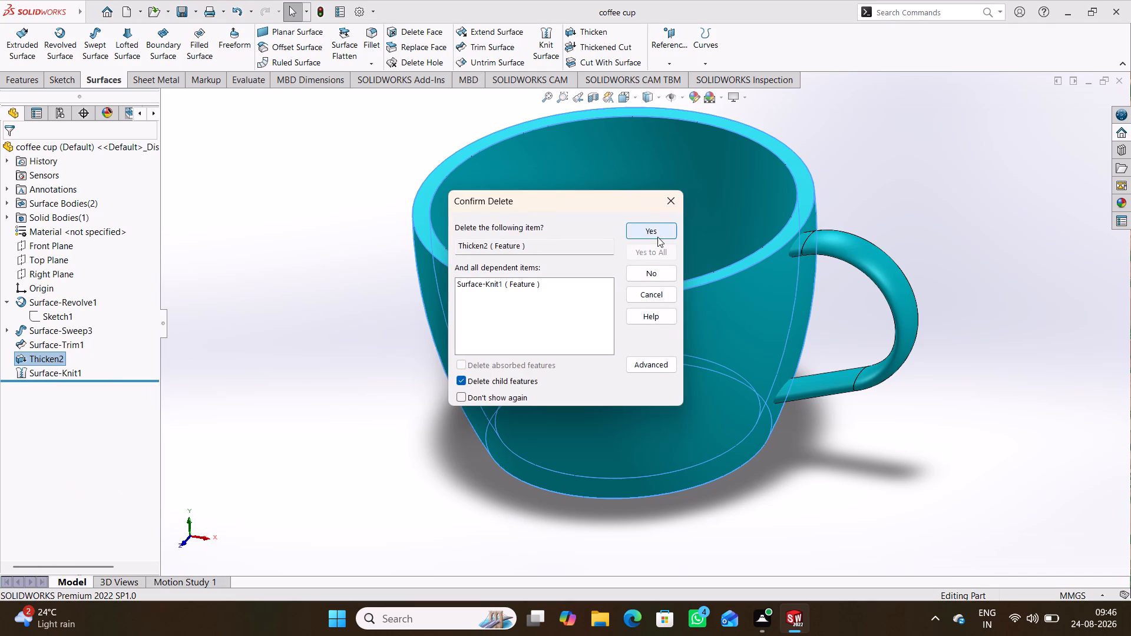
click(657, 237)
Try to knit the cup surface Surface-Revolve1 and the handle surface Surface-Trim1 with a 0.0025 mm knitting tolerance.
middle_drag(437, 337, 445, 338)
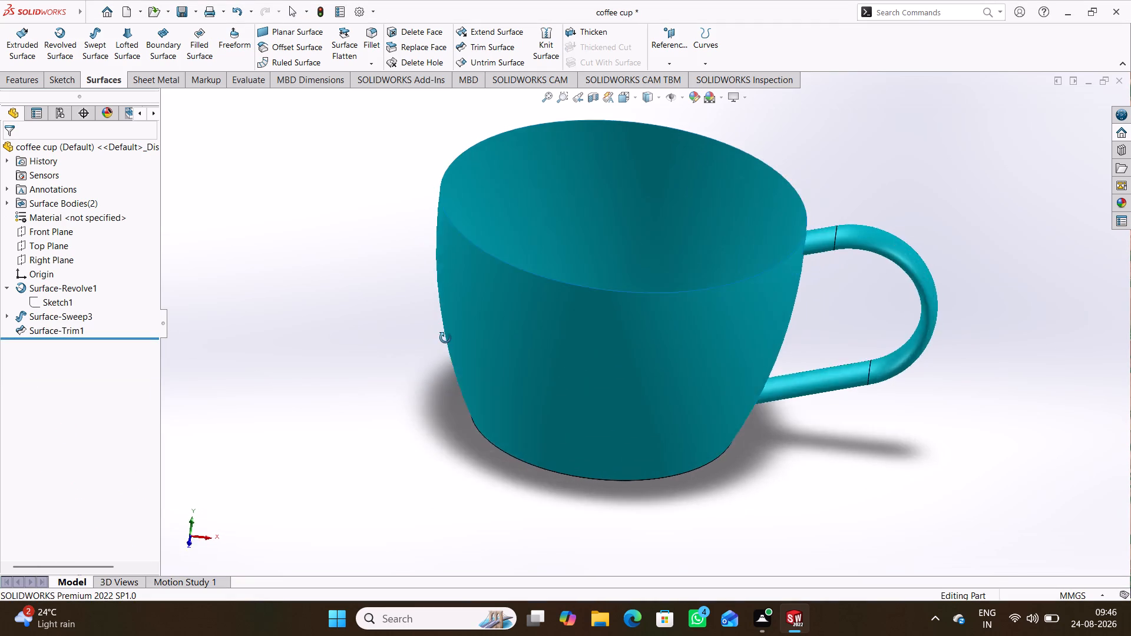
middle_drag(445, 338, 434, 393)
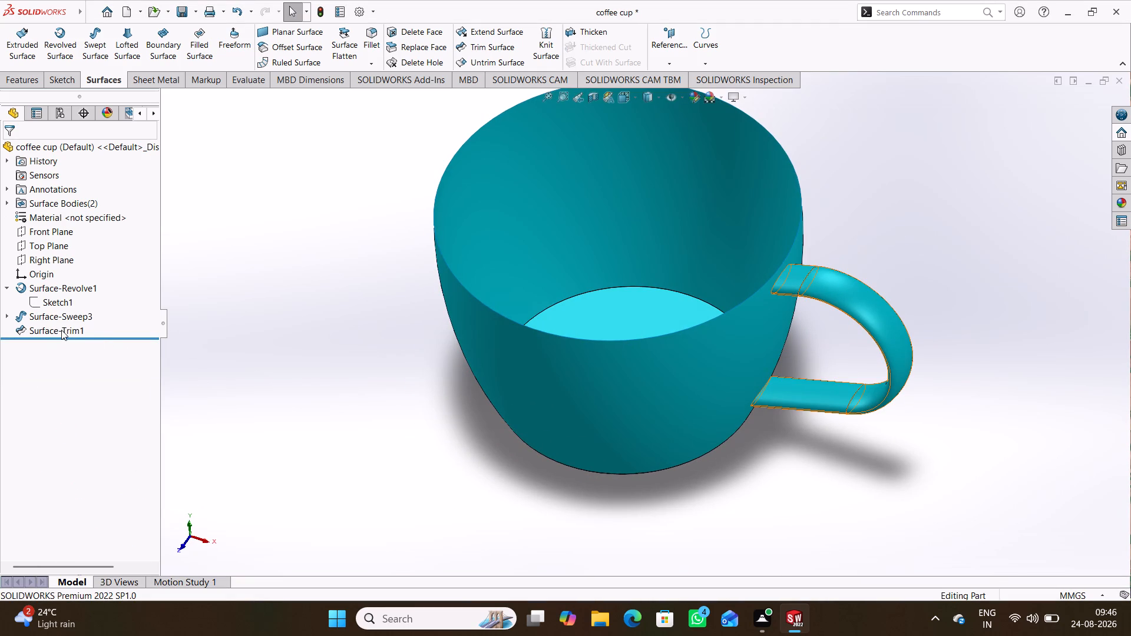
click(292, 209)
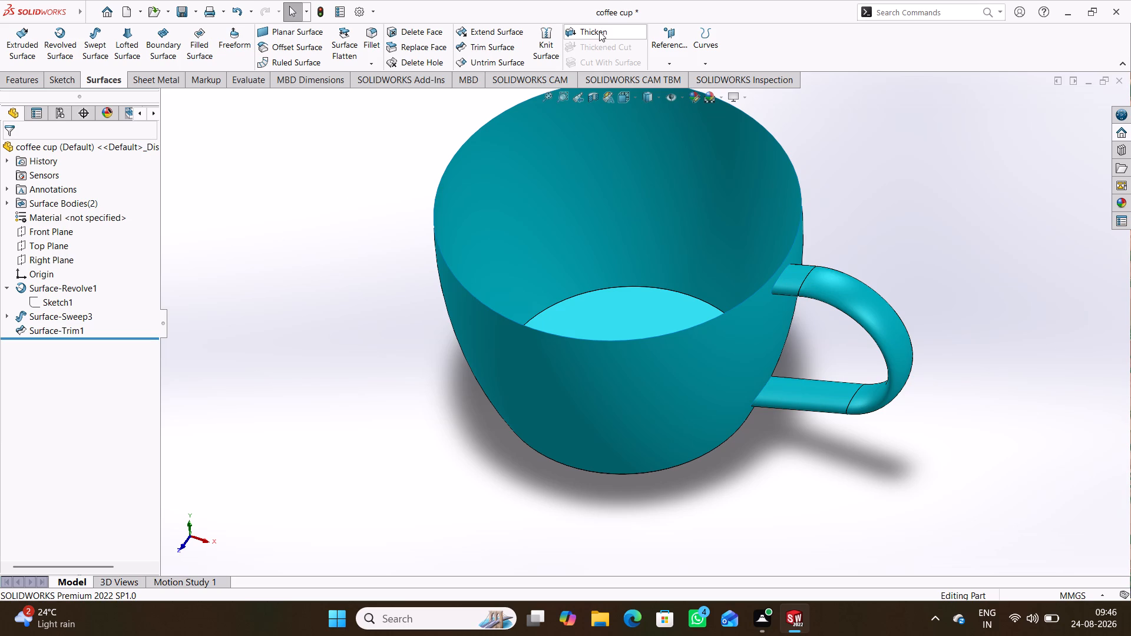
click(533, 52)
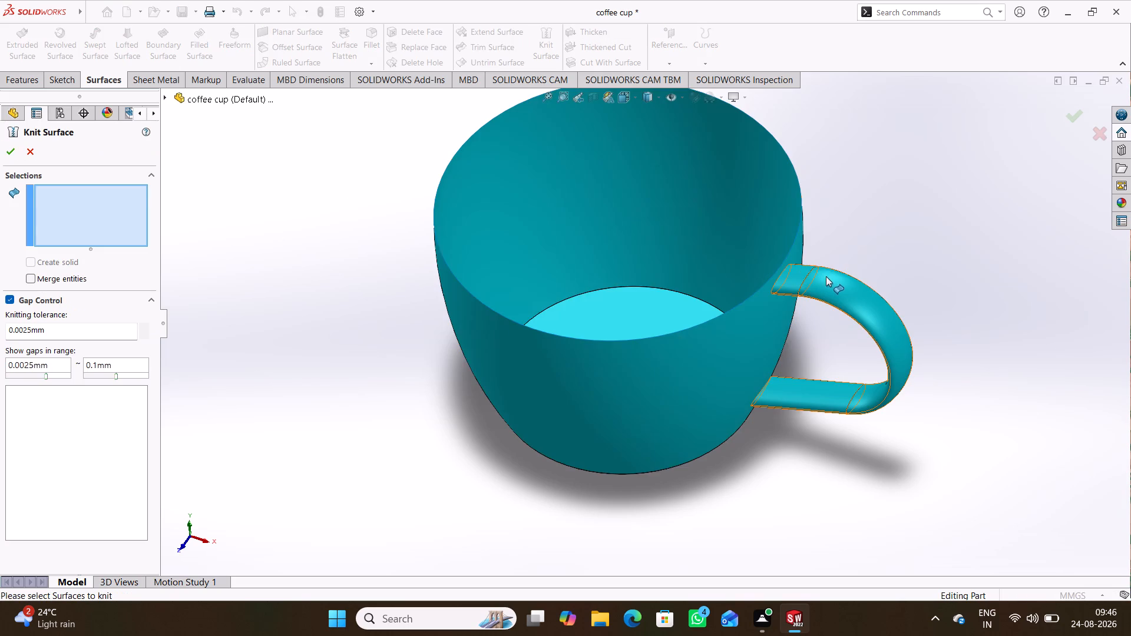
click(754, 327)
click(846, 297)
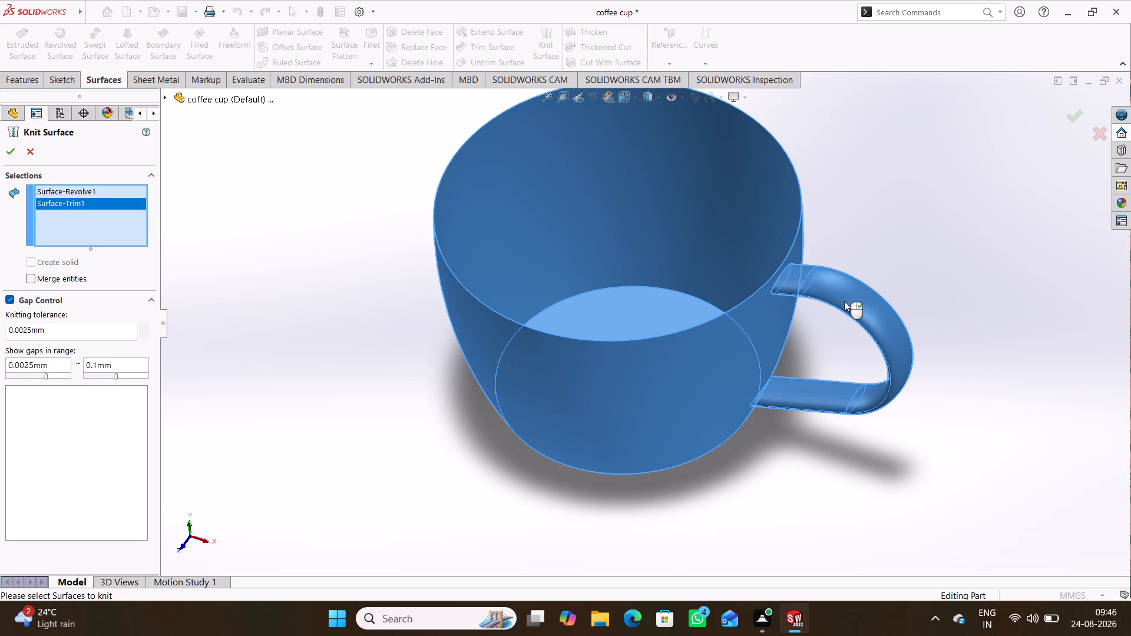
scroll(899, 221, up, 1)
middle_drag(899, 221, 884, 244)
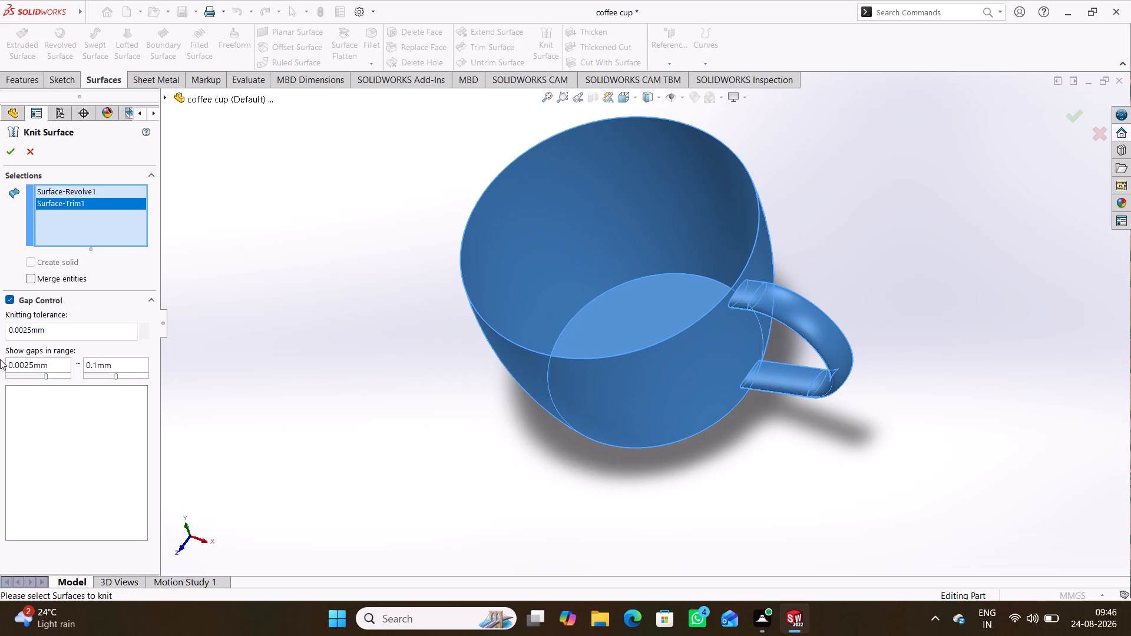
click(8, 151)
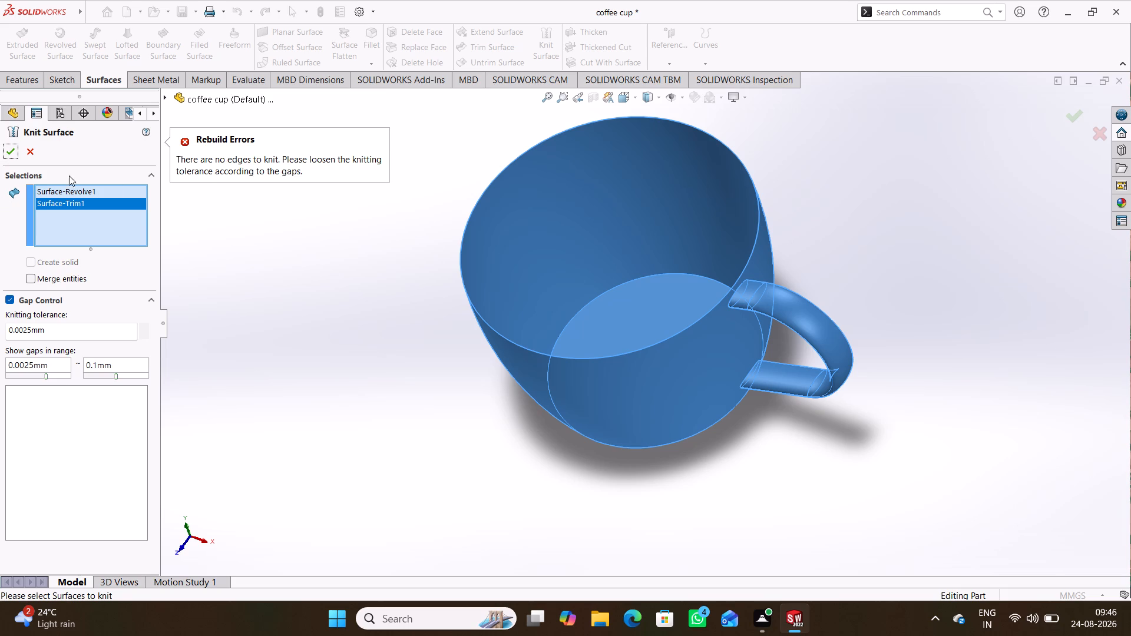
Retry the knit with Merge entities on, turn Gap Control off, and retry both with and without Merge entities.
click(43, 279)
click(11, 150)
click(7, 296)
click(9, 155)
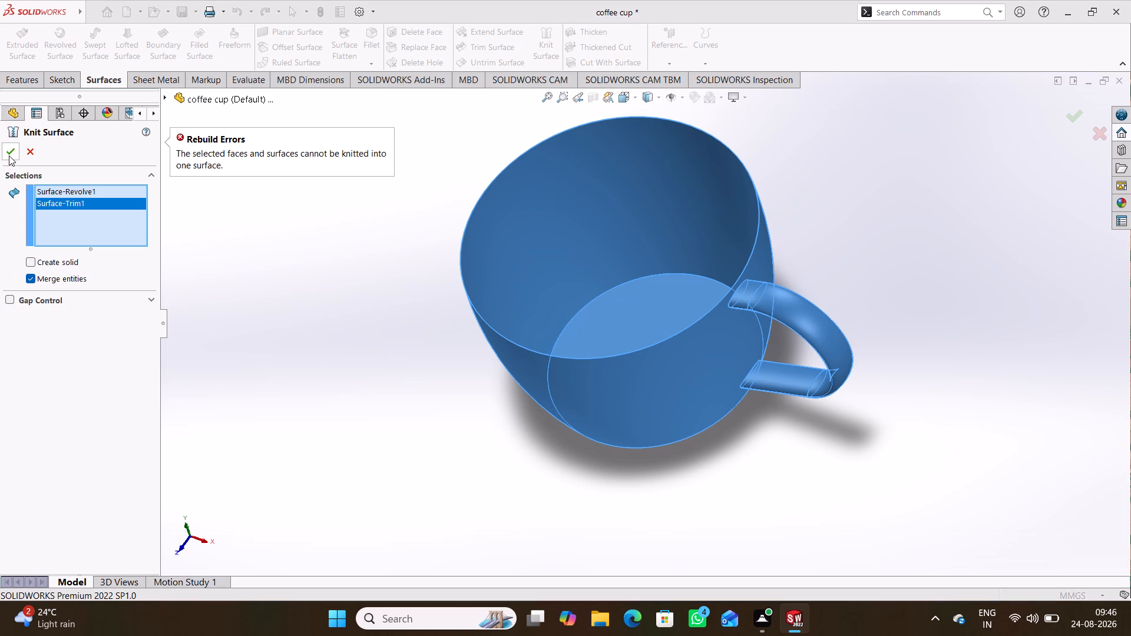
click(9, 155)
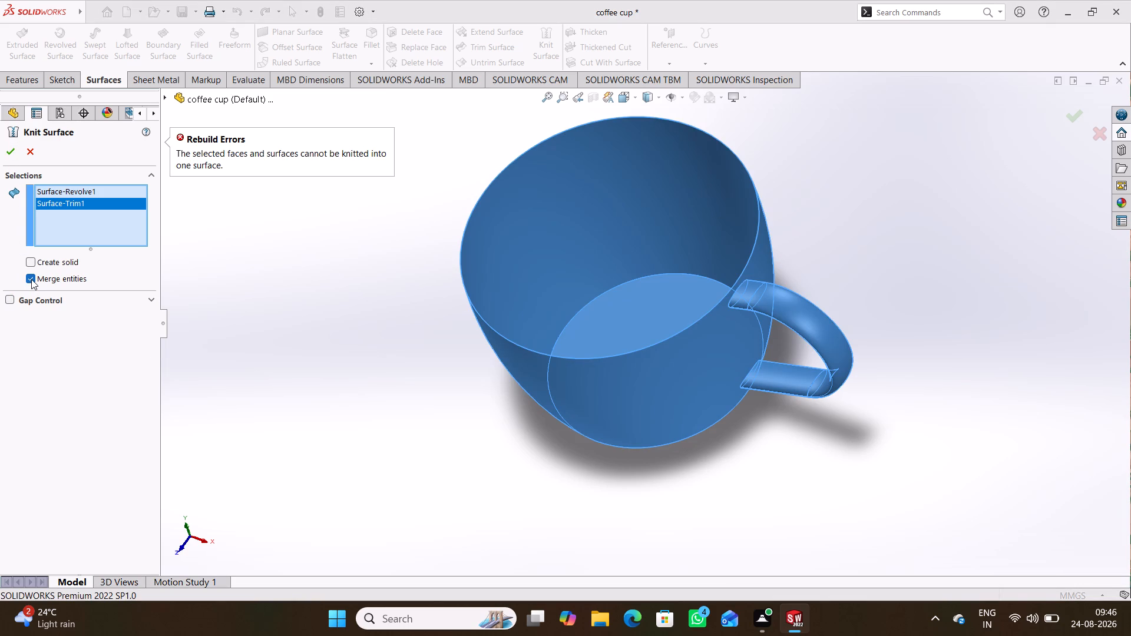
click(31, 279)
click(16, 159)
Examine the selected cup and handle surfaces, especially where the handle ends meet the cup wall and around the base.
middle_drag(434, 373, 498, 445)
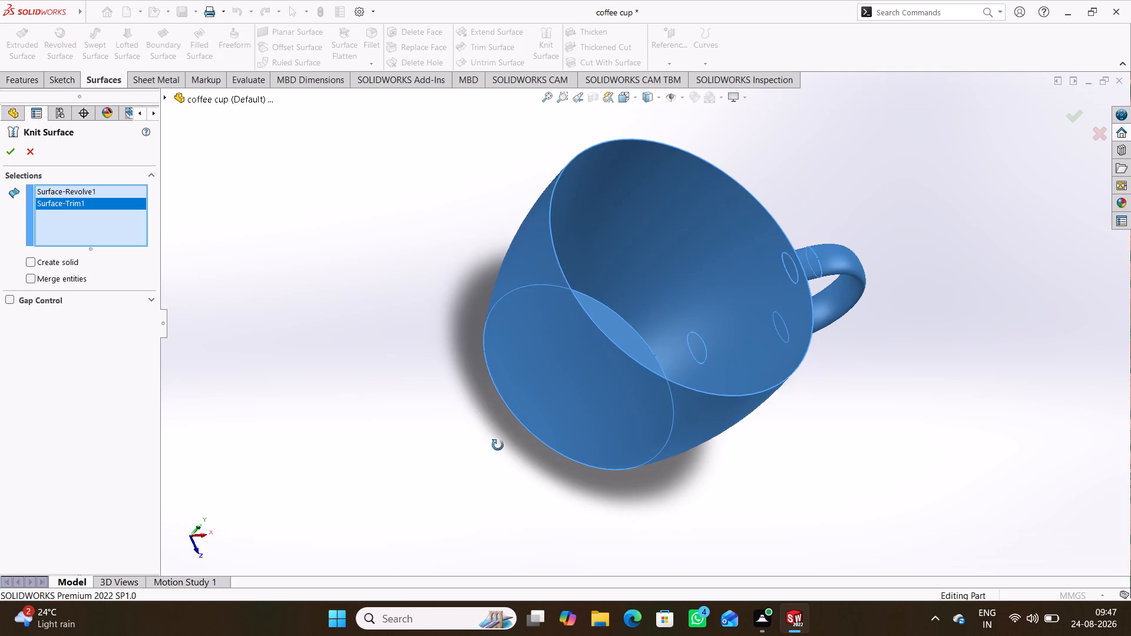
middle_drag(498, 445, 389, 332)
scroll(422, 263, down, 1)
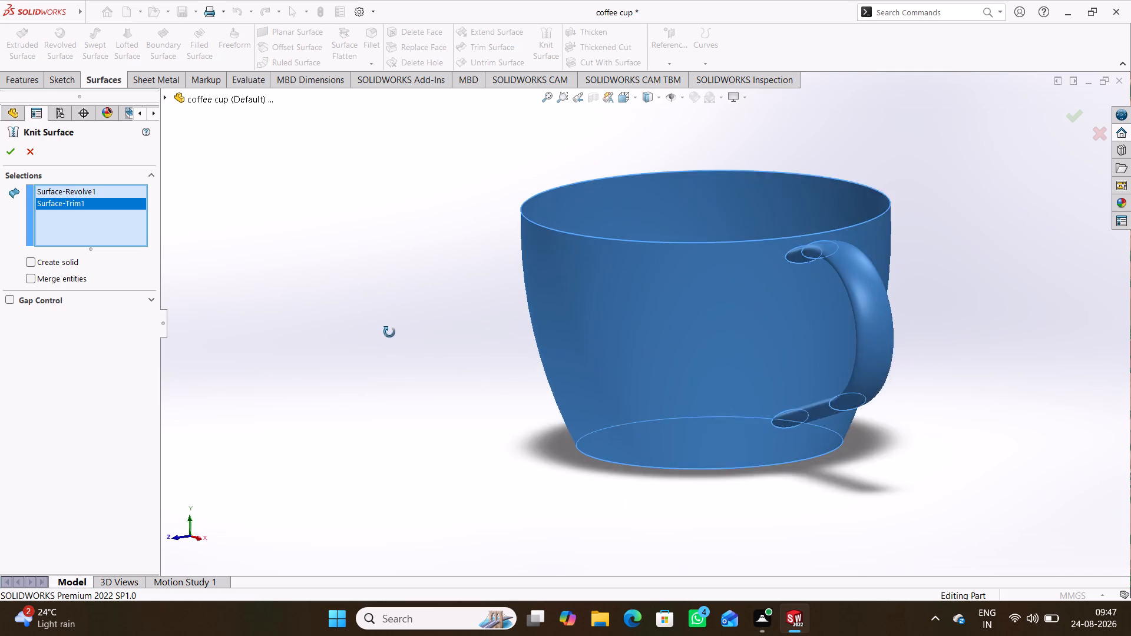
middle_drag(389, 332, 508, 495)
middle_drag(821, 281, 840, 266)
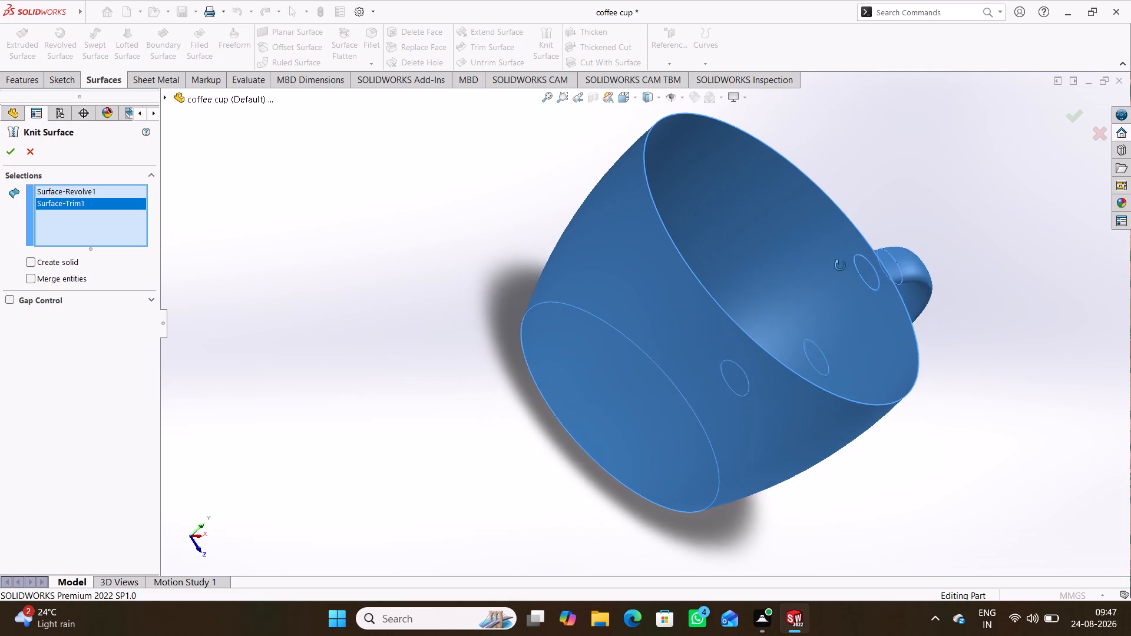
middle_drag(840, 266, 846, 269)
middle_drag(1005, 371, 978, 362)
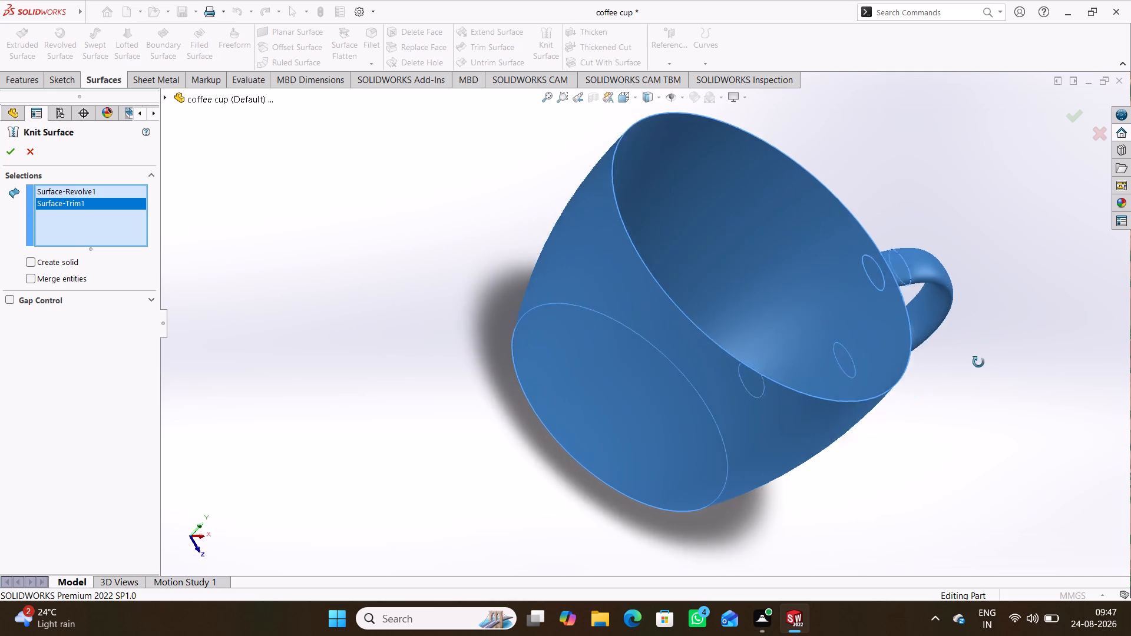
middle_drag(978, 362, 933, 296)
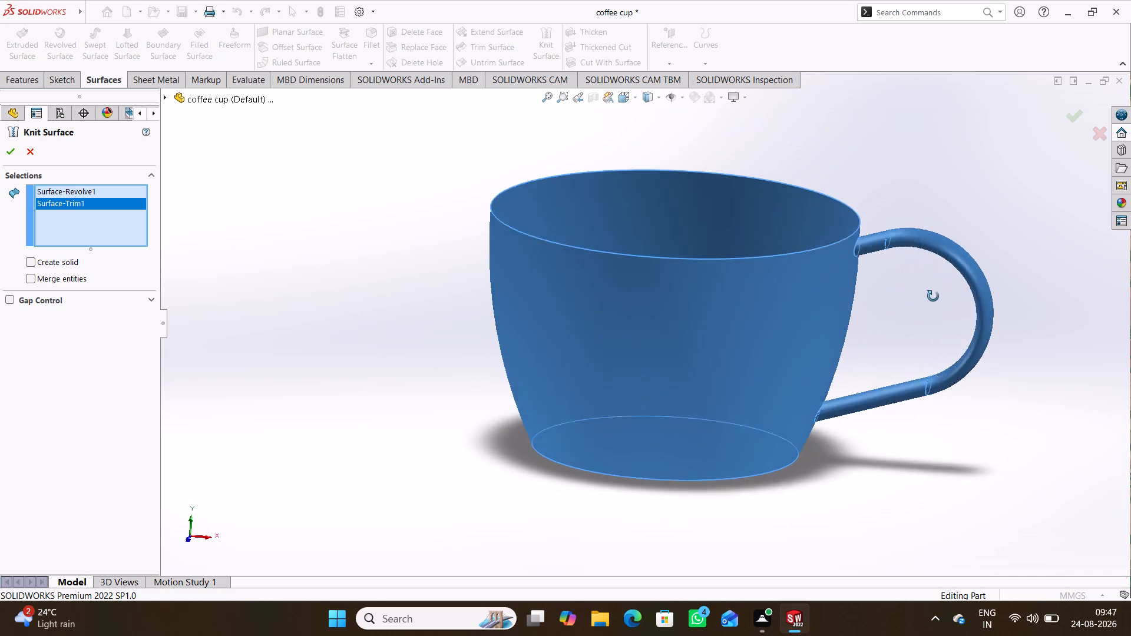
middle_drag(933, 296, 935, 297)
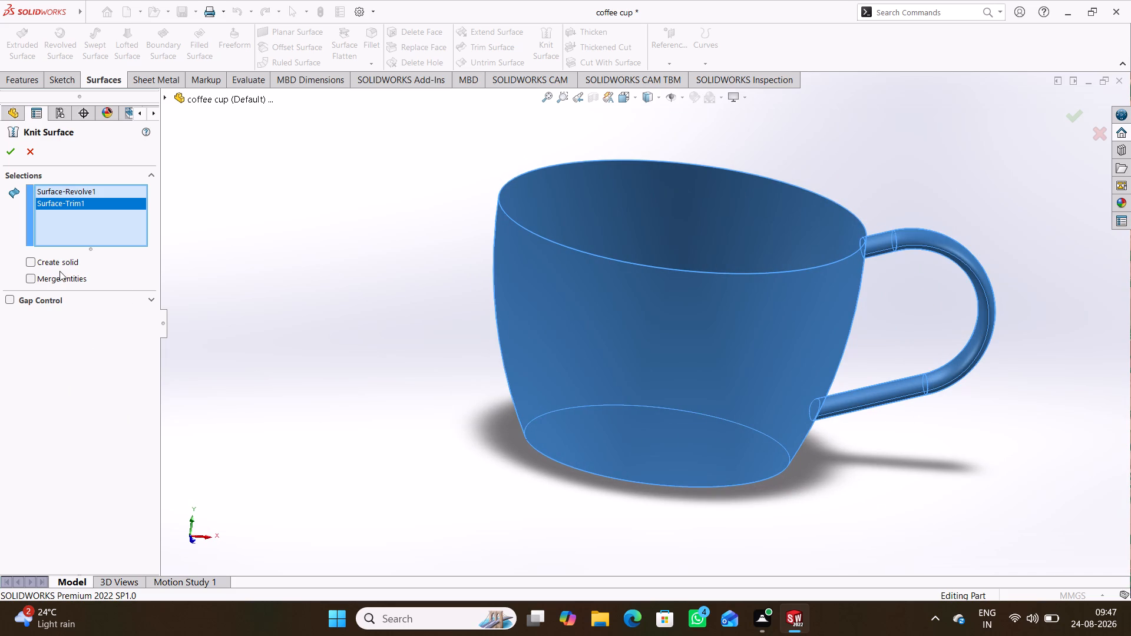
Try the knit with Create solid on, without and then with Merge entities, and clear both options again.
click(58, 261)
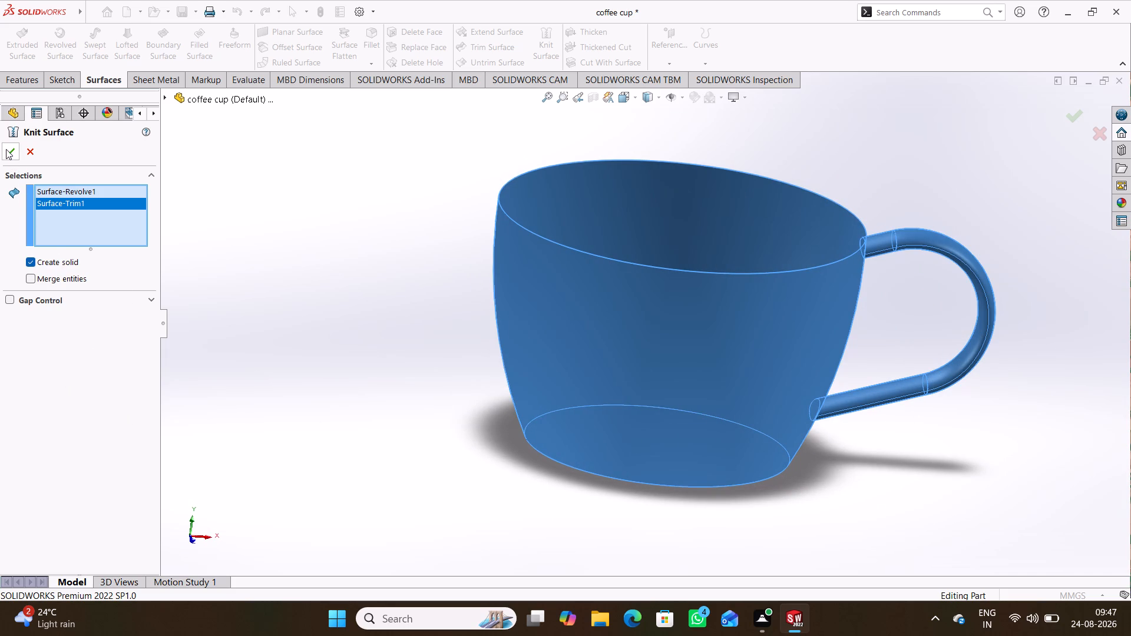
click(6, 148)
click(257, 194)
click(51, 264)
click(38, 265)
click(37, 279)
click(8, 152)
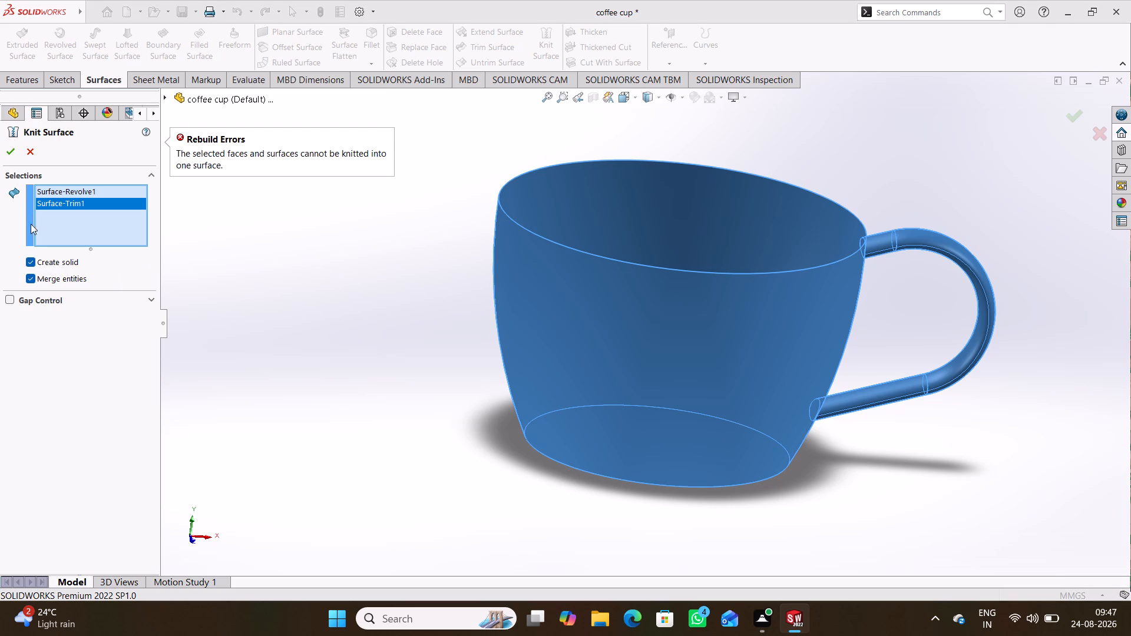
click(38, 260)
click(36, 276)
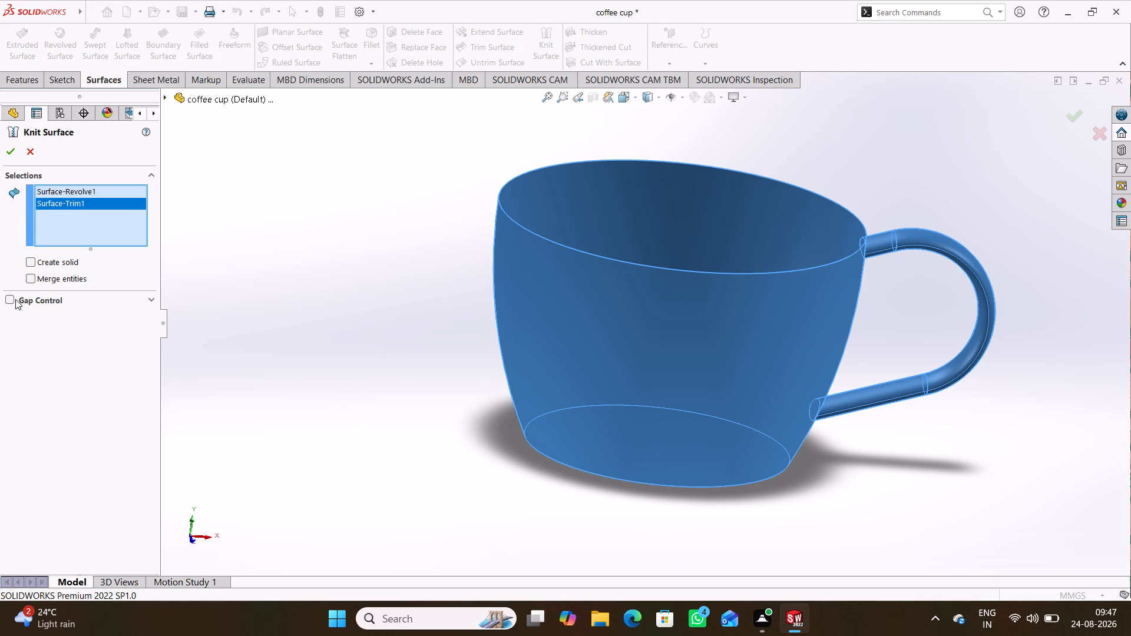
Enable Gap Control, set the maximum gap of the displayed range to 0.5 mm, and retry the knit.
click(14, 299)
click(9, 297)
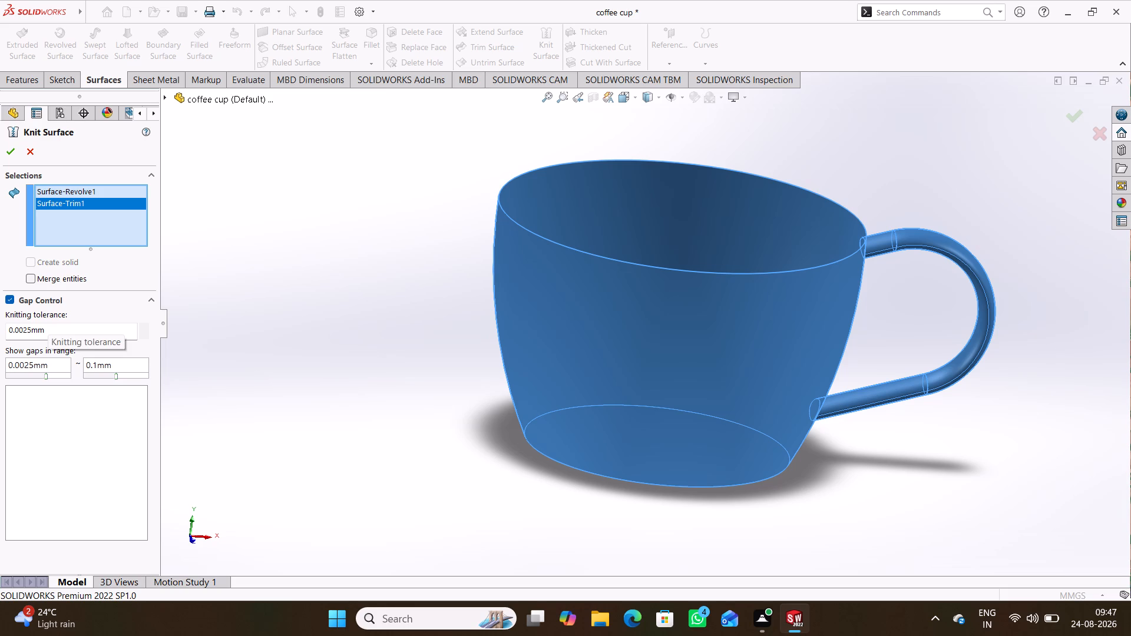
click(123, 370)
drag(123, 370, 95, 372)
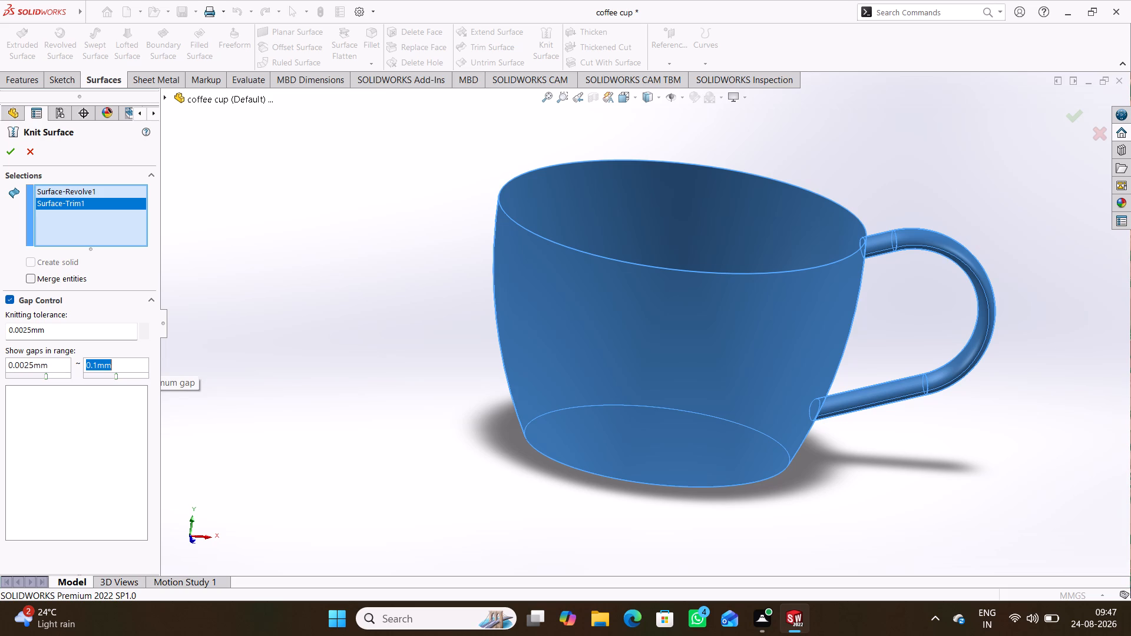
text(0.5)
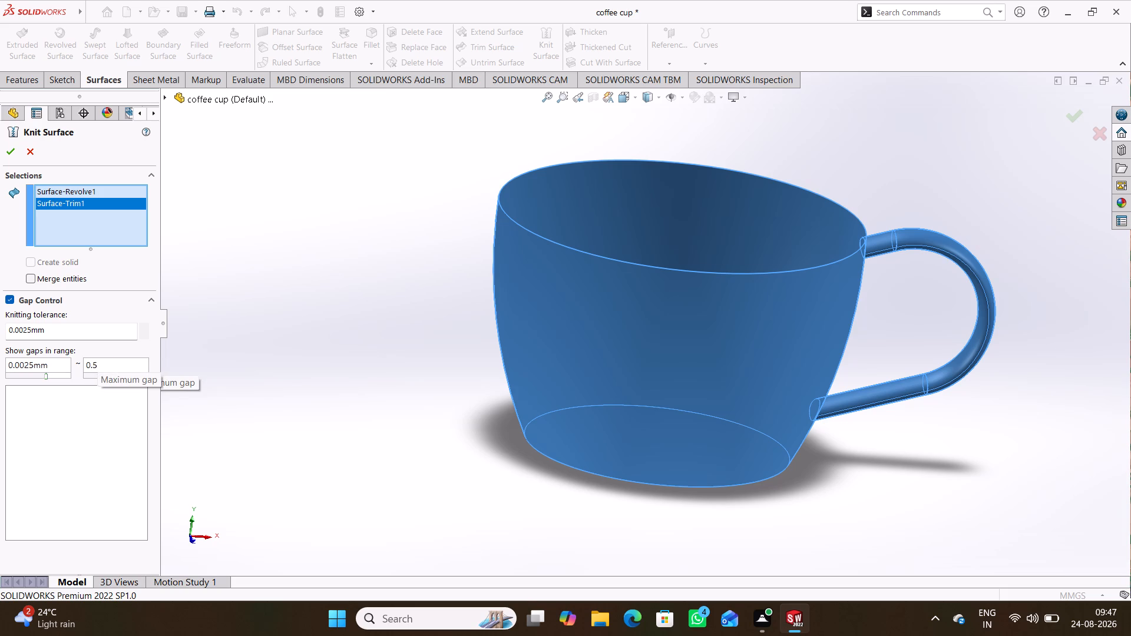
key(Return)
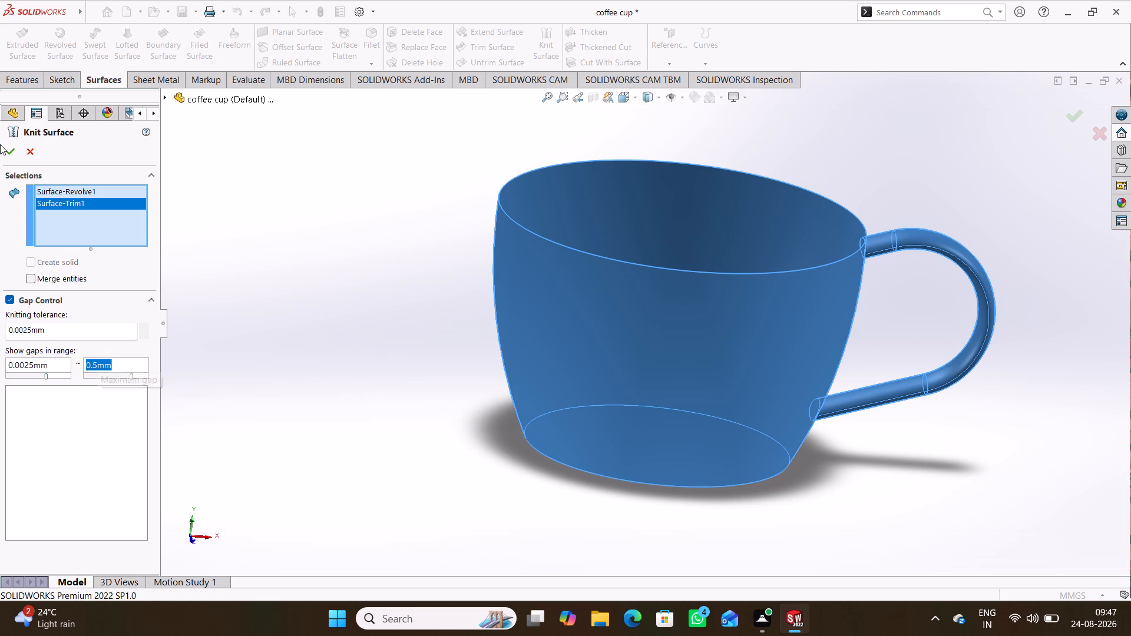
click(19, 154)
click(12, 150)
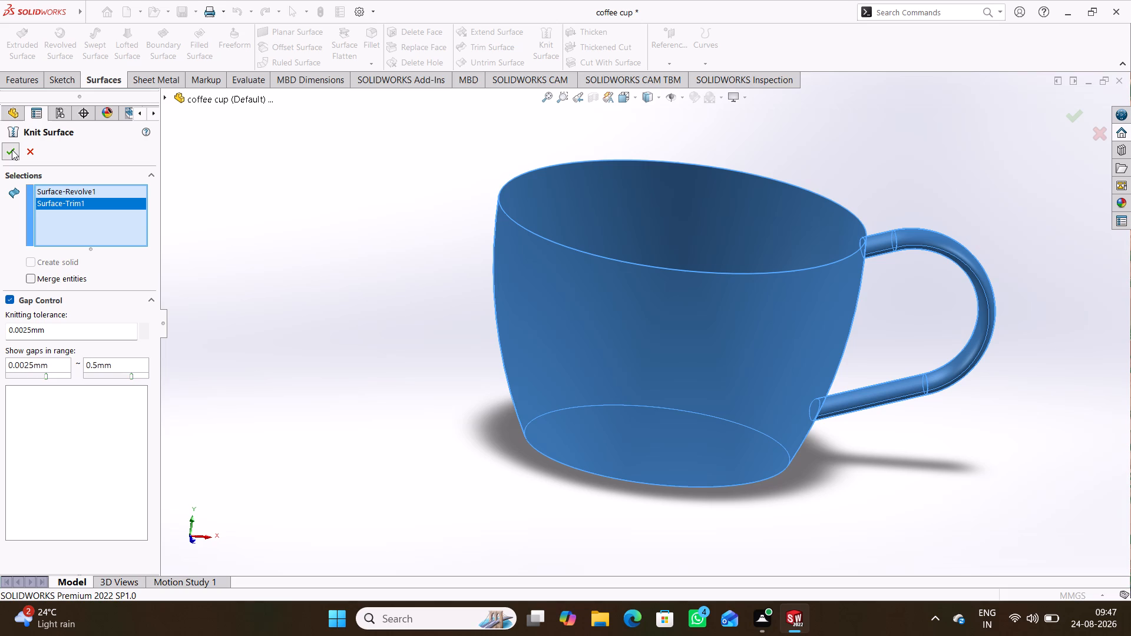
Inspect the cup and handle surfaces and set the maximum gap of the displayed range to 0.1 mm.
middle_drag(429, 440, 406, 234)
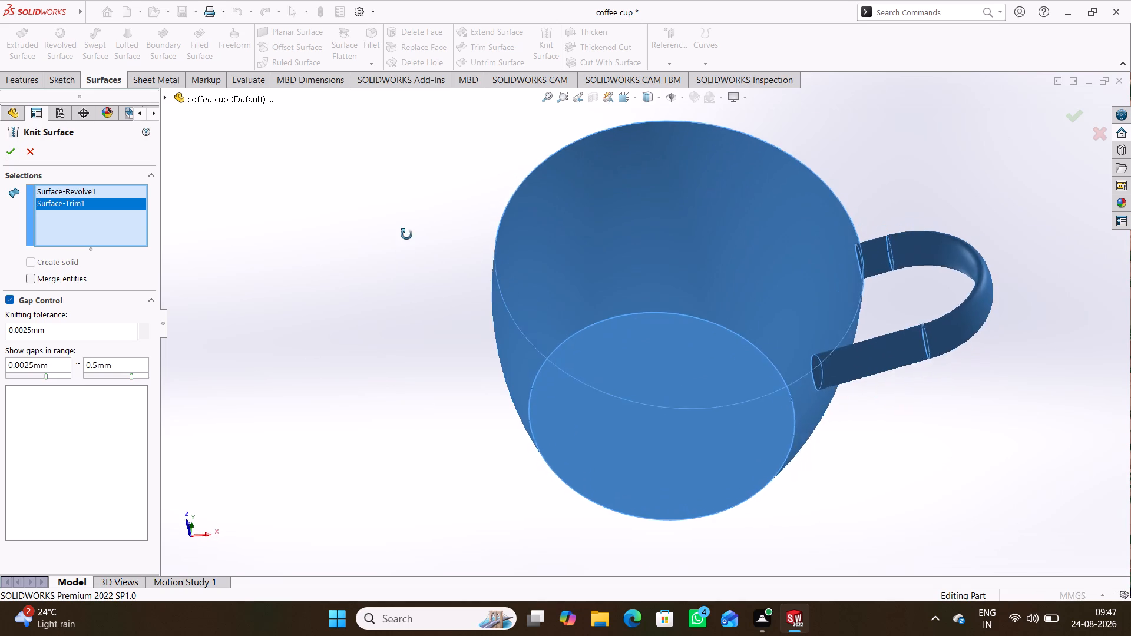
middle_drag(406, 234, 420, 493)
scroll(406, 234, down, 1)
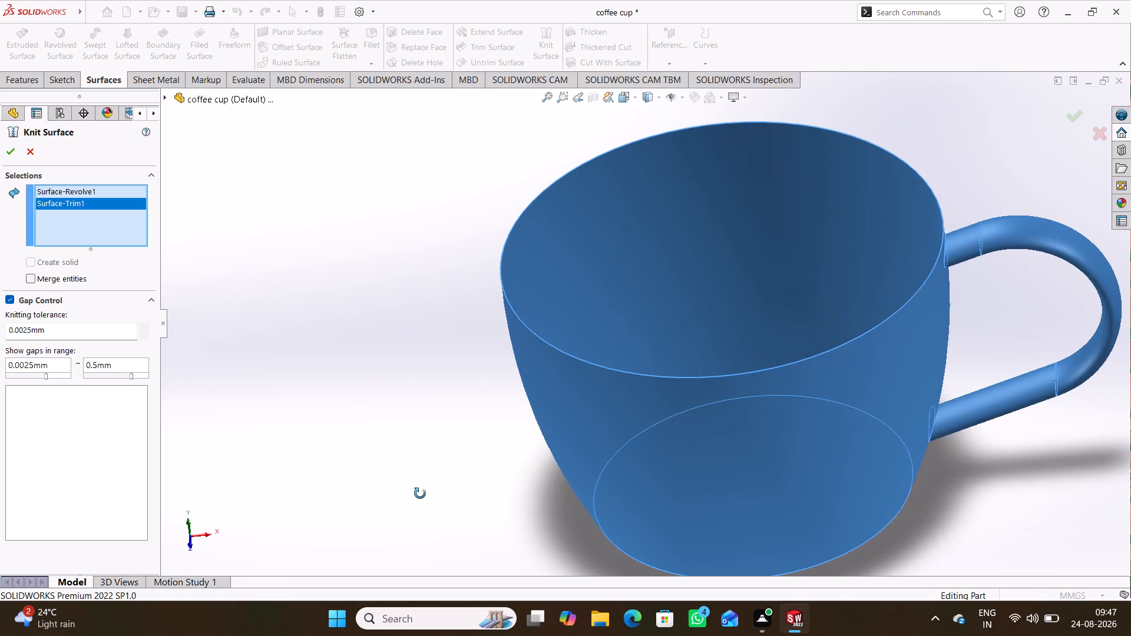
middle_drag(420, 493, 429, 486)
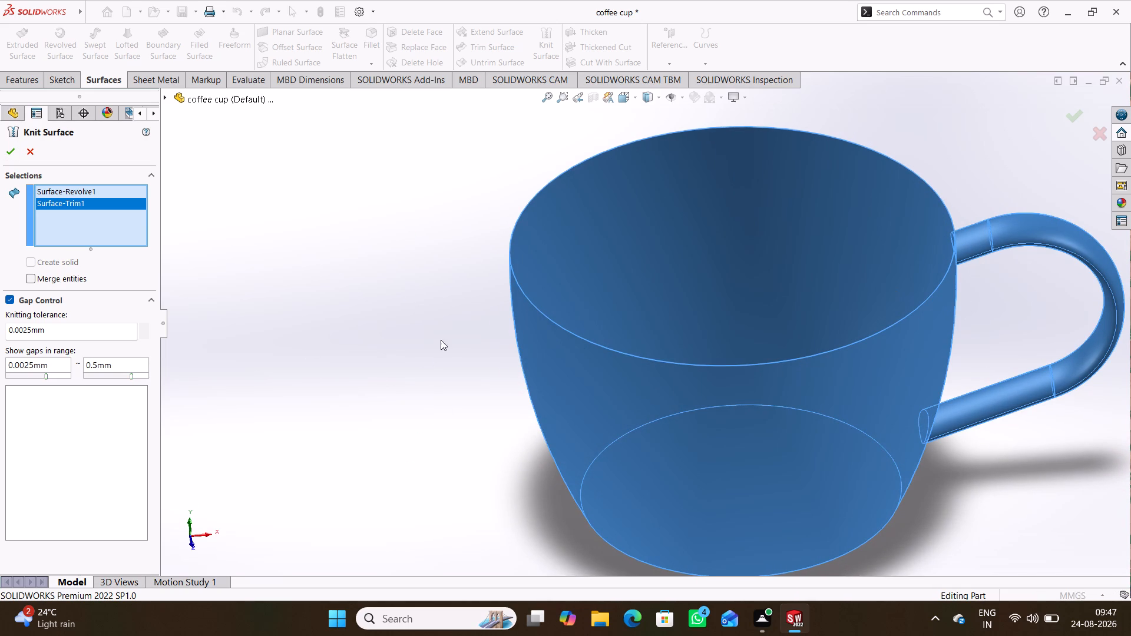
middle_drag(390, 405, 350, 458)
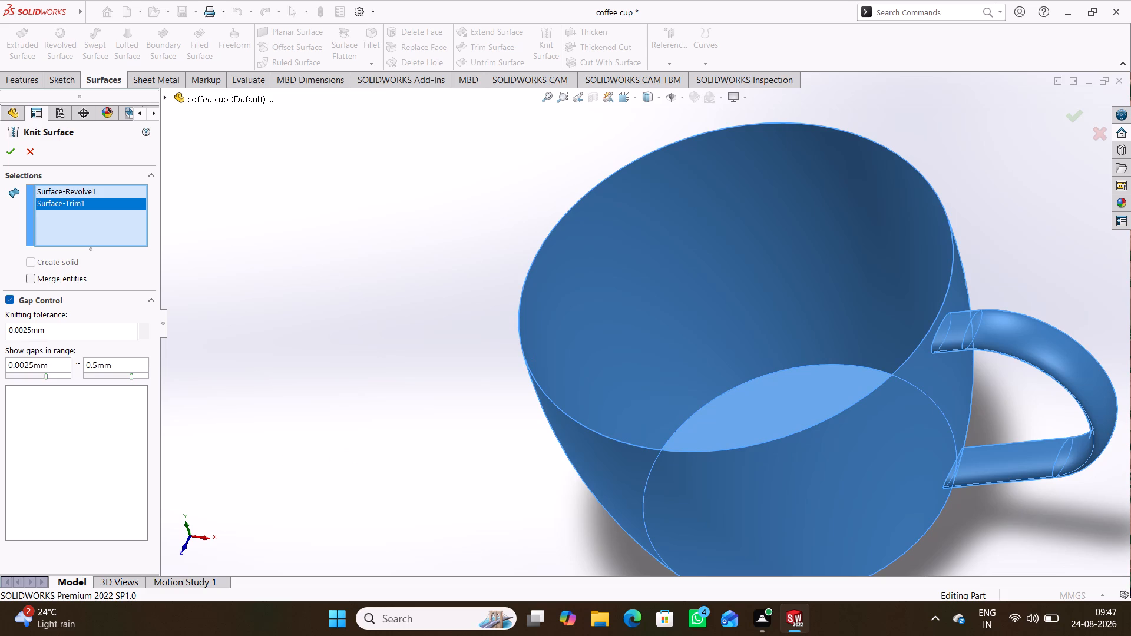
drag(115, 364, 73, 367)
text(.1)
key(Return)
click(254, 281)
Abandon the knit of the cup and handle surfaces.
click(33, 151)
Thicken the revolved cup surface outward by 2 mm, leaving the handle surface out of the feature.
middle_drag(359, 232, 291, 157)
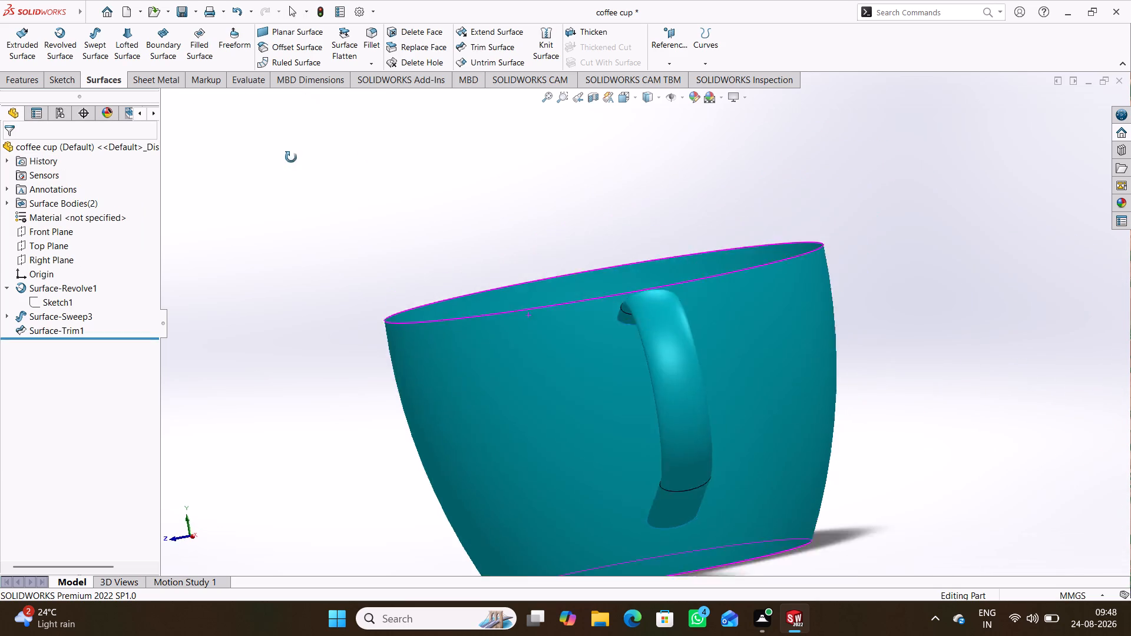
middle_drag(291, 157, 382, 233)
scroll(726, 397, up, 3)
middle_drag(781, 431, 836, 336)
scroll(794, 423, up, 1)
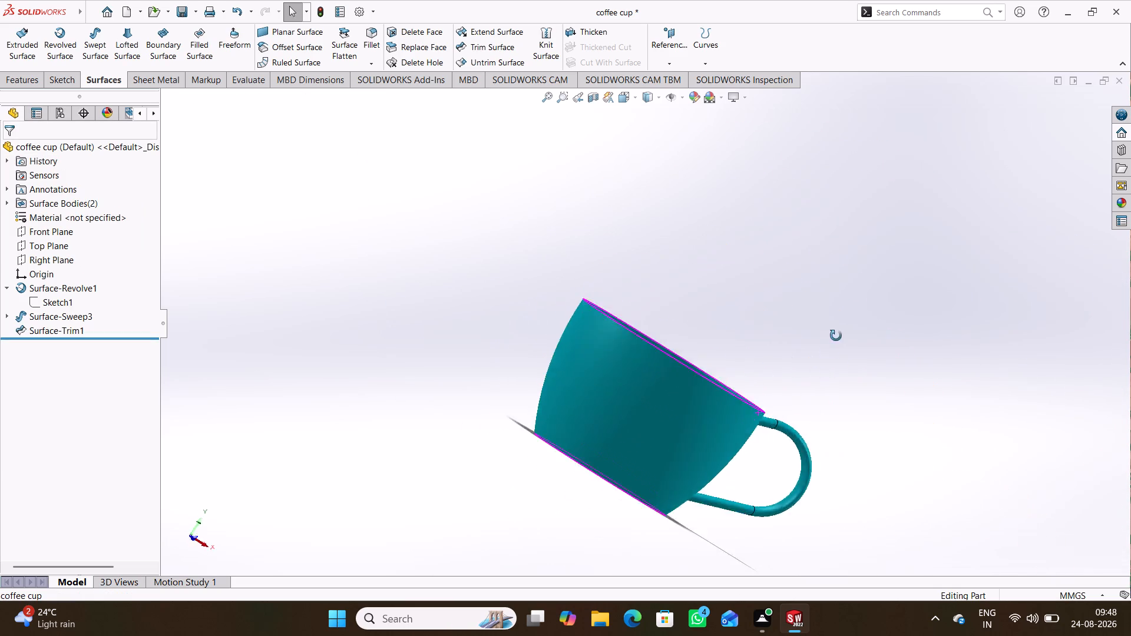
middle_drag(836, 336, 798, 558)
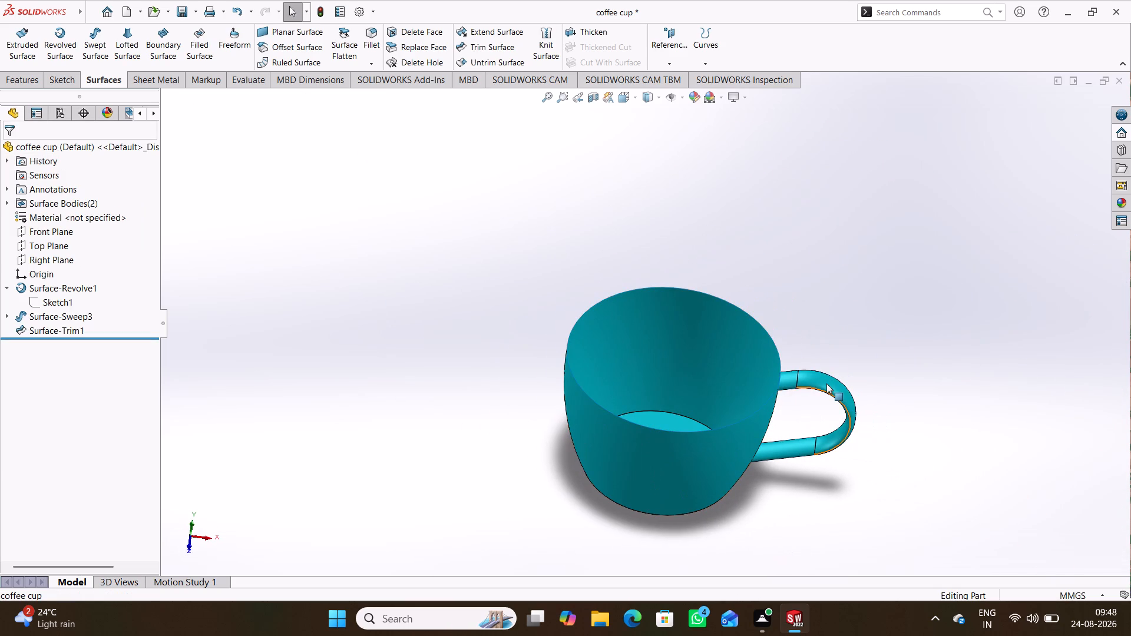
scroll(806, 353, down, 1)
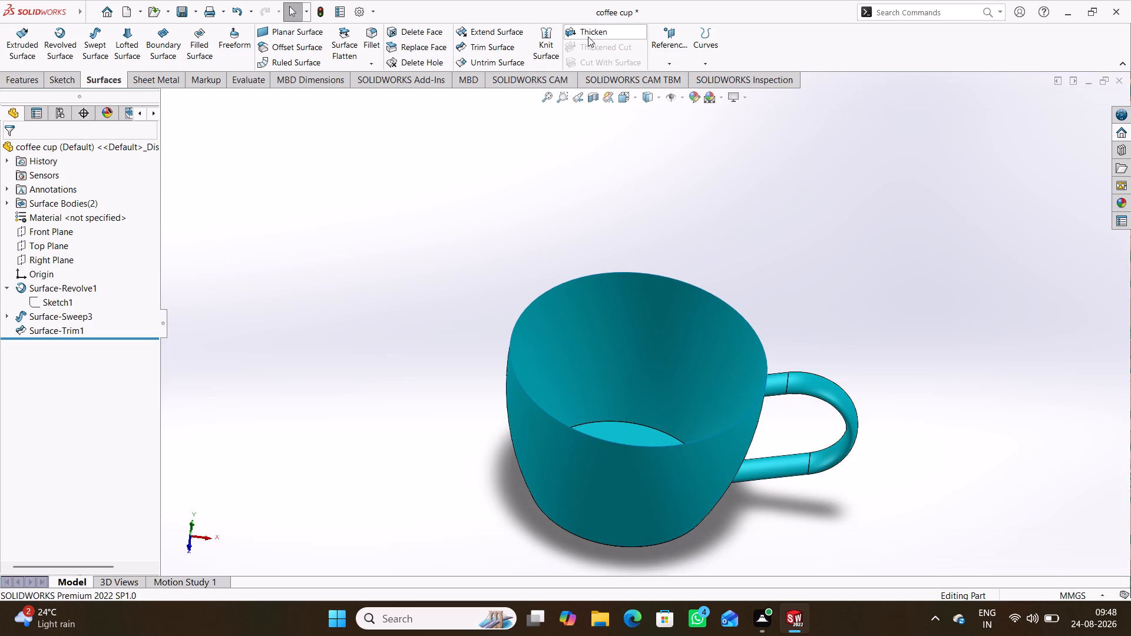
click(588, 37)
click(746, 369)
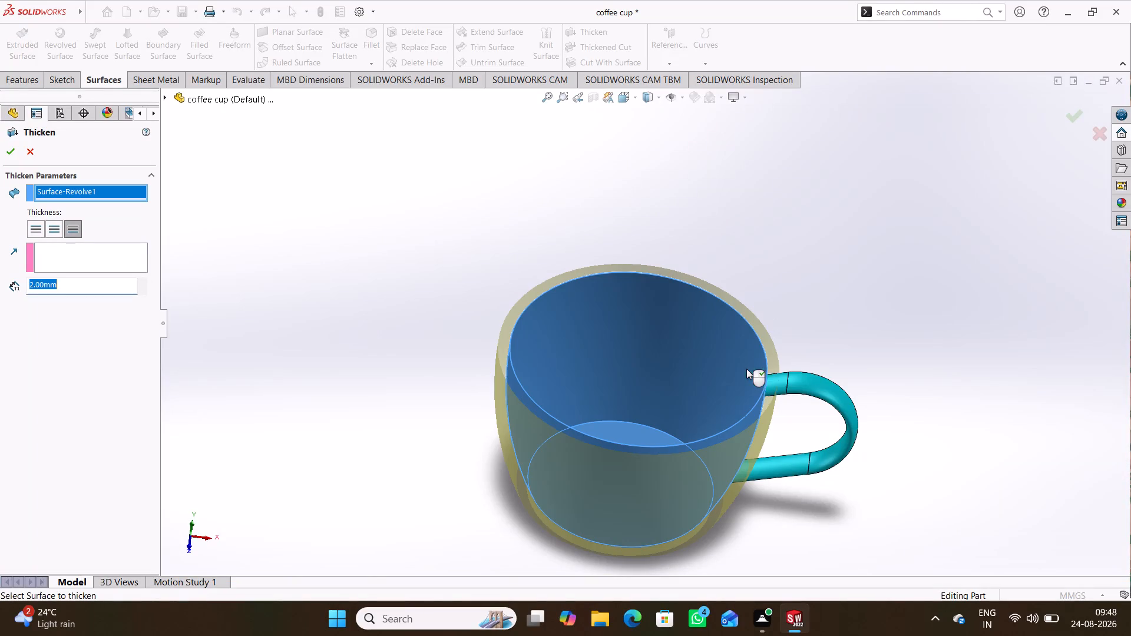
click(826, 390)
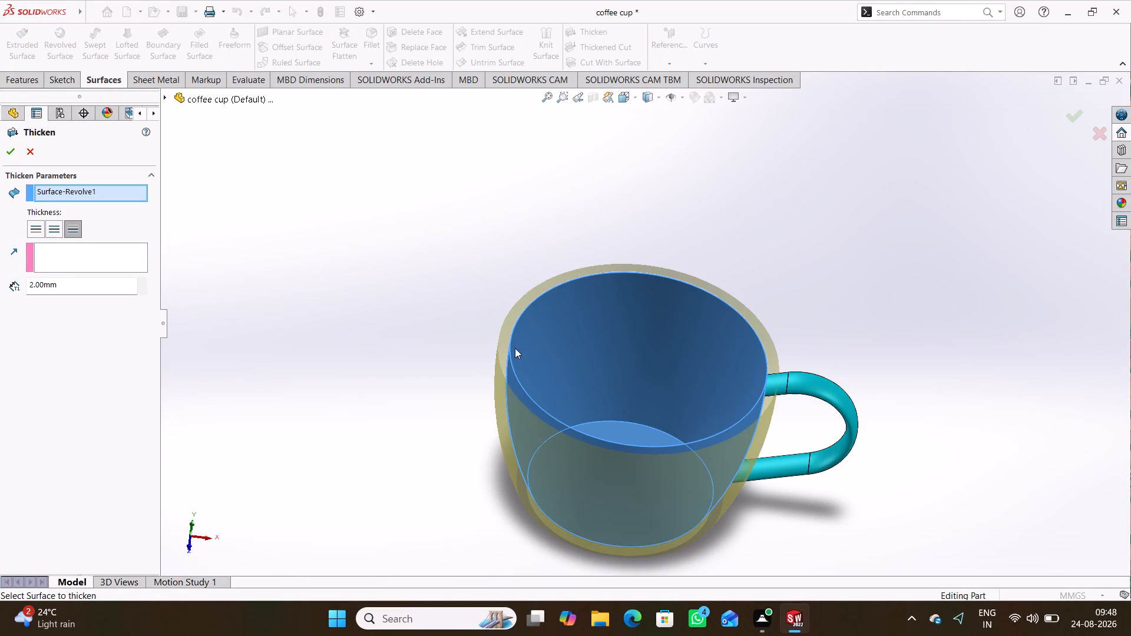
click(789, 382)
click(3, 155)
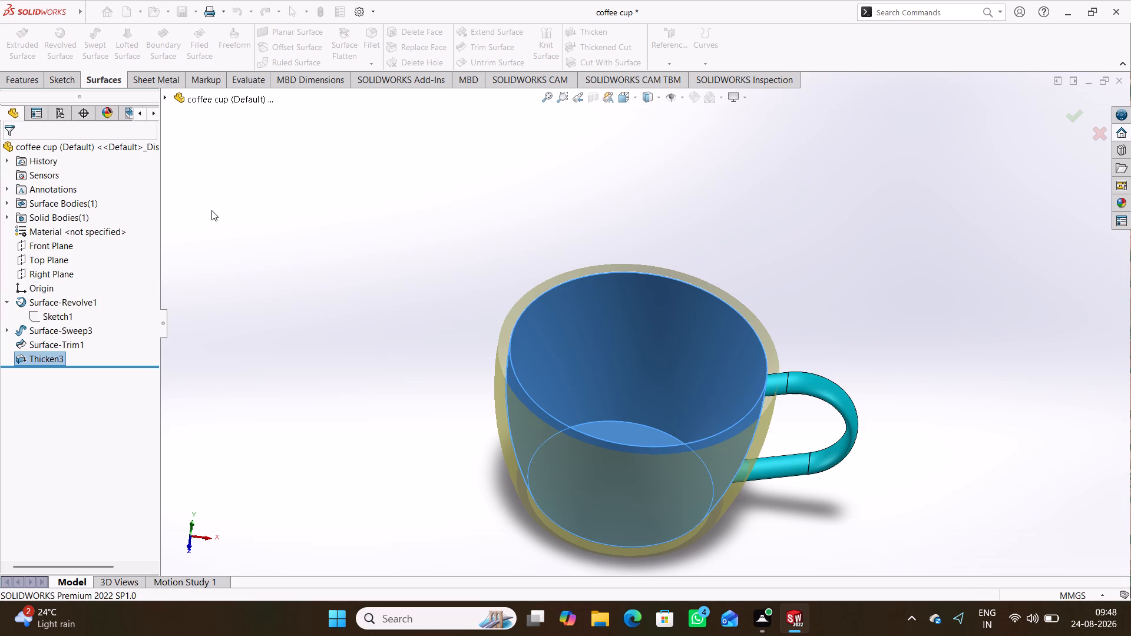
click(279, 229)
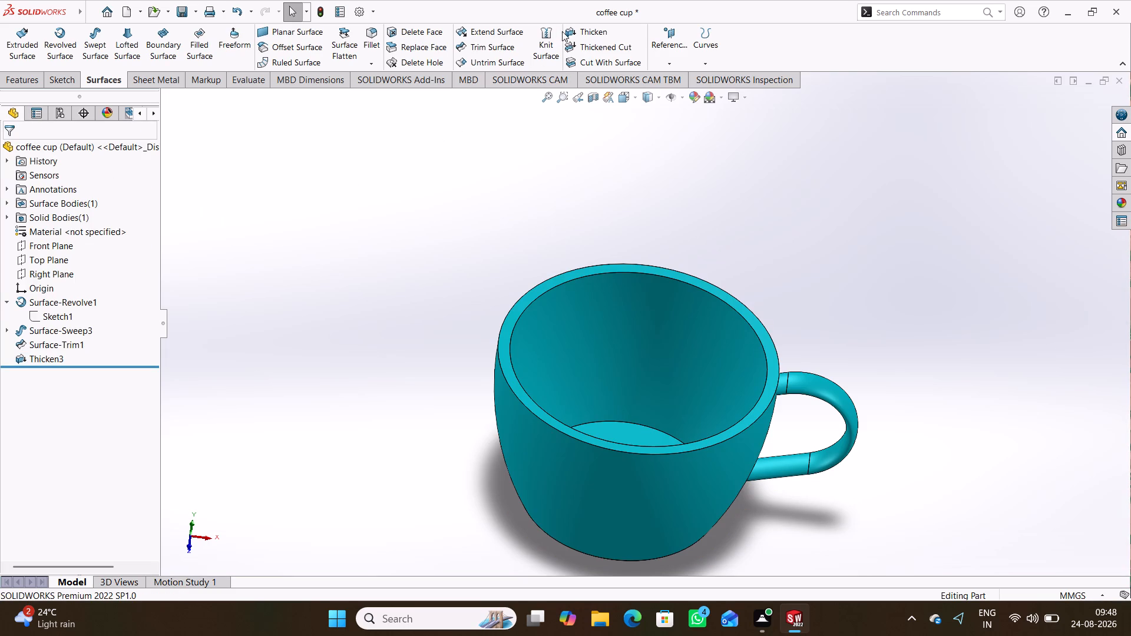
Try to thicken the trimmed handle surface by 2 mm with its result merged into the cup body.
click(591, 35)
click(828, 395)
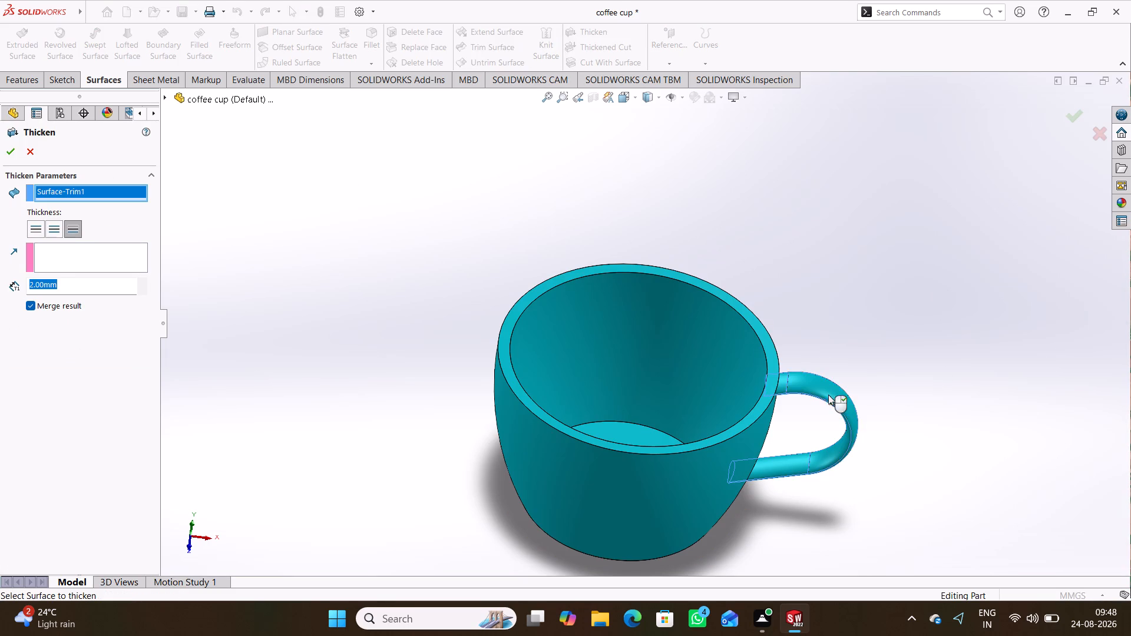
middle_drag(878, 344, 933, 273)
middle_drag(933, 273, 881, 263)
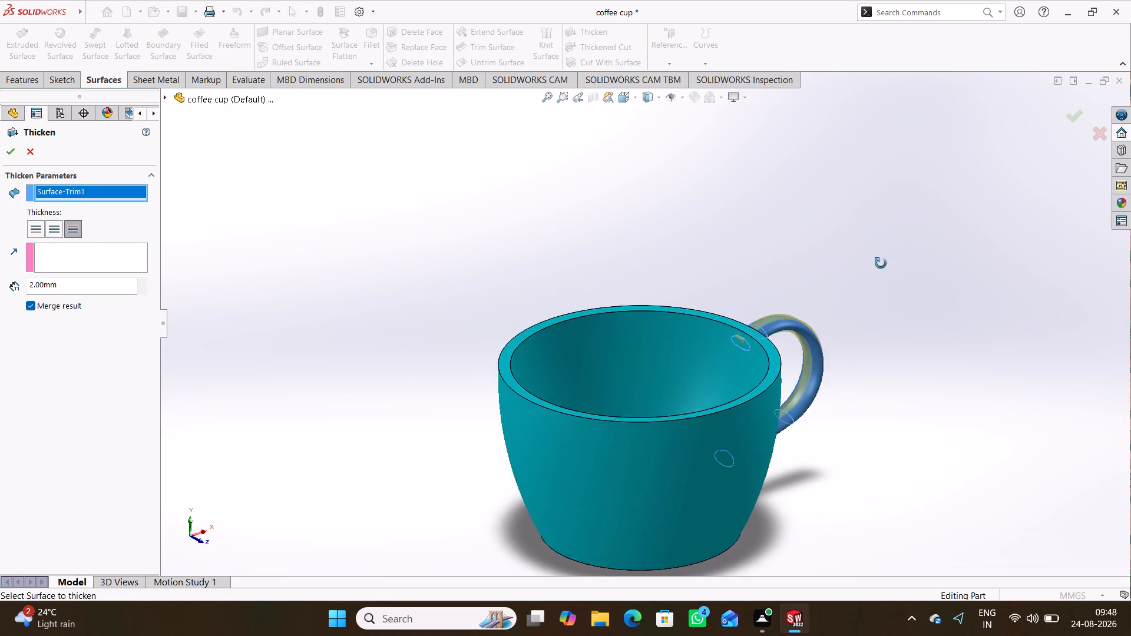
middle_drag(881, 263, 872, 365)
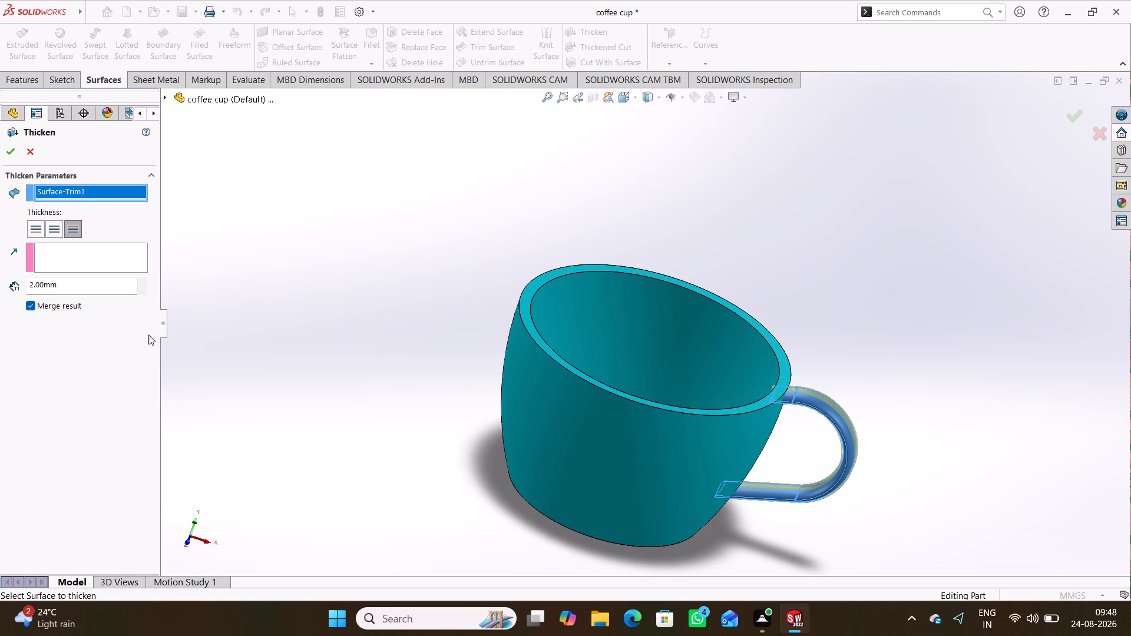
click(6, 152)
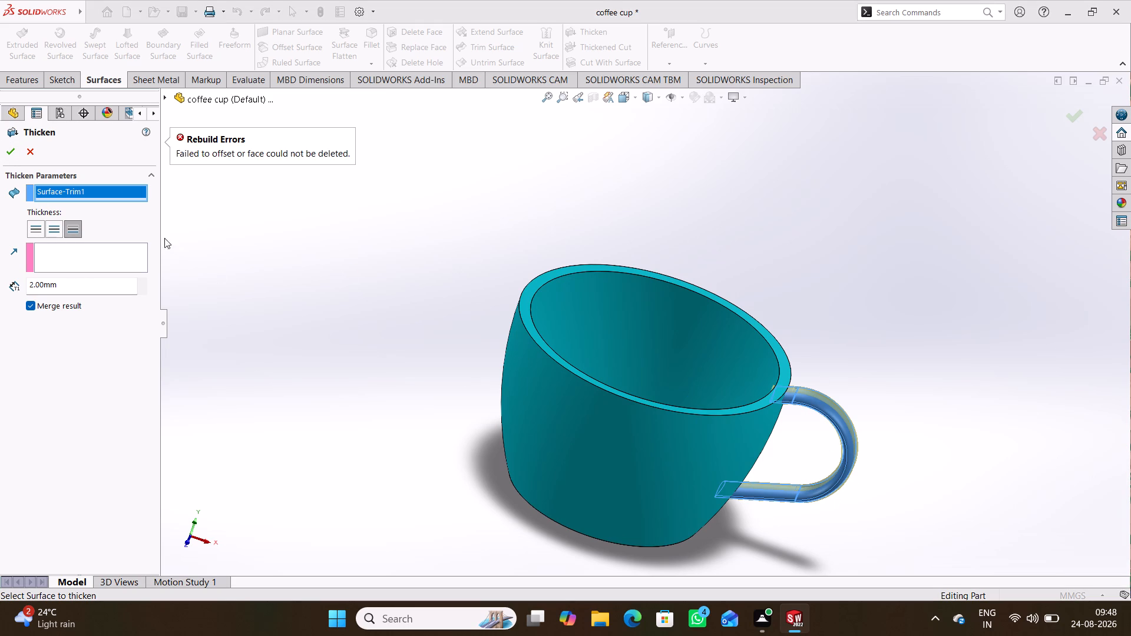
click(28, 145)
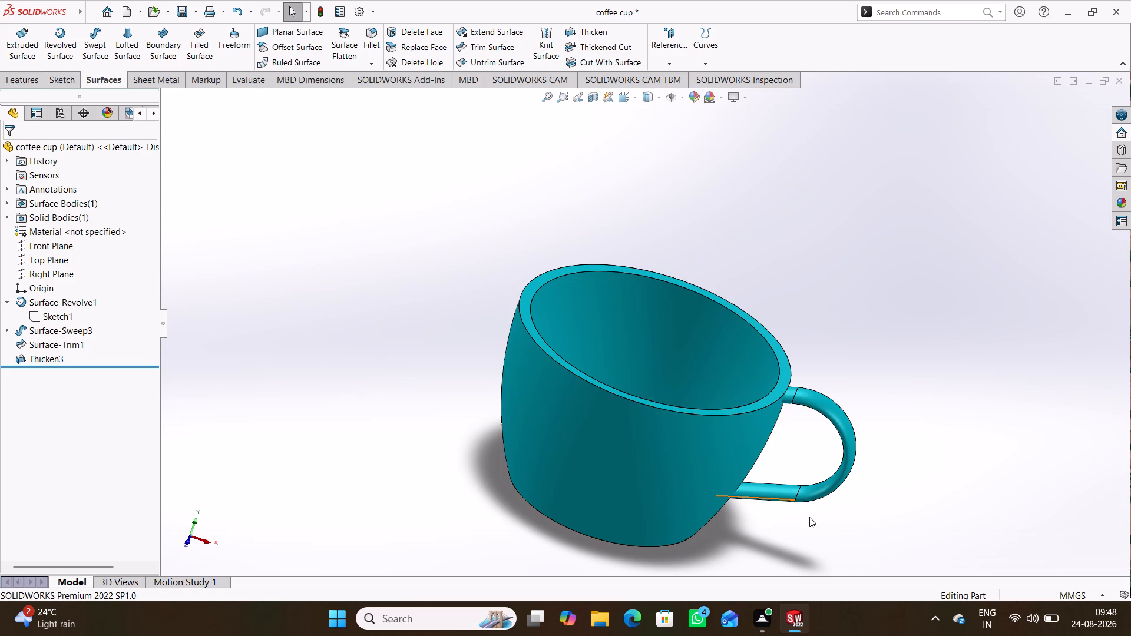
Save the coffee cup part and rebuild the model.
middle_drag(811, 519, 878, 615)
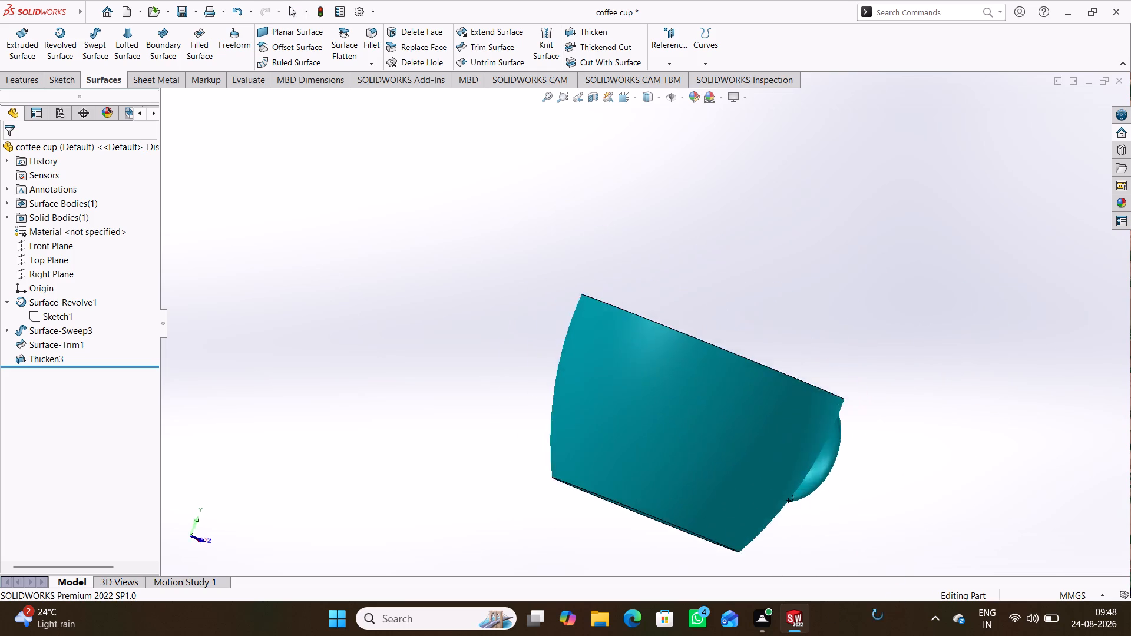
middle_drag(878, 615, 782, 617)
key(ctrl+s)
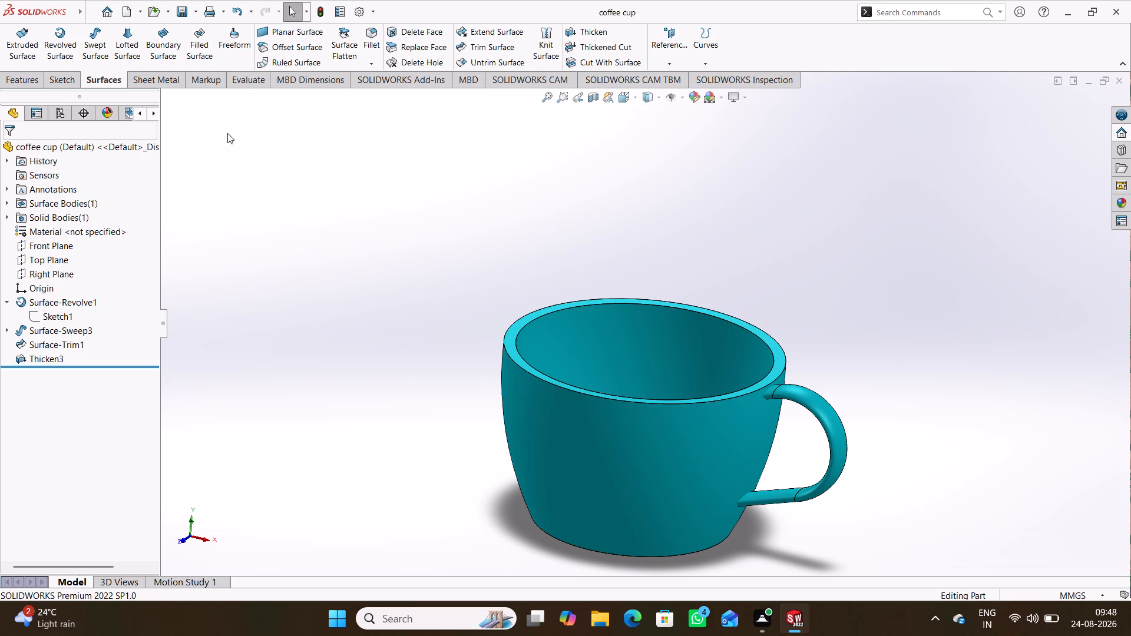
click(315, 9)
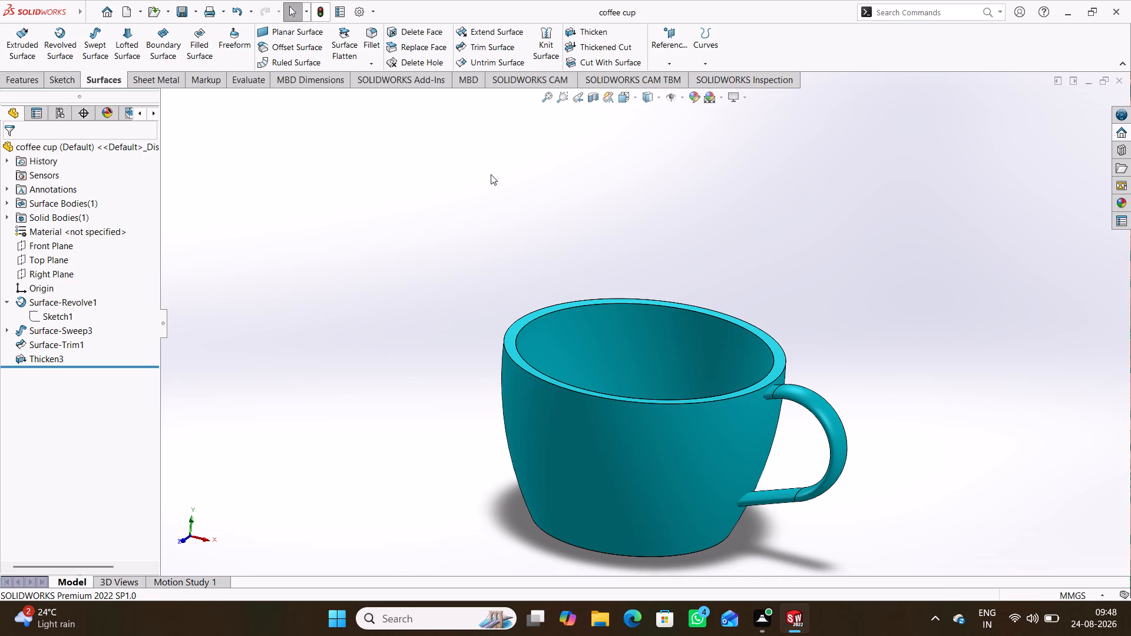
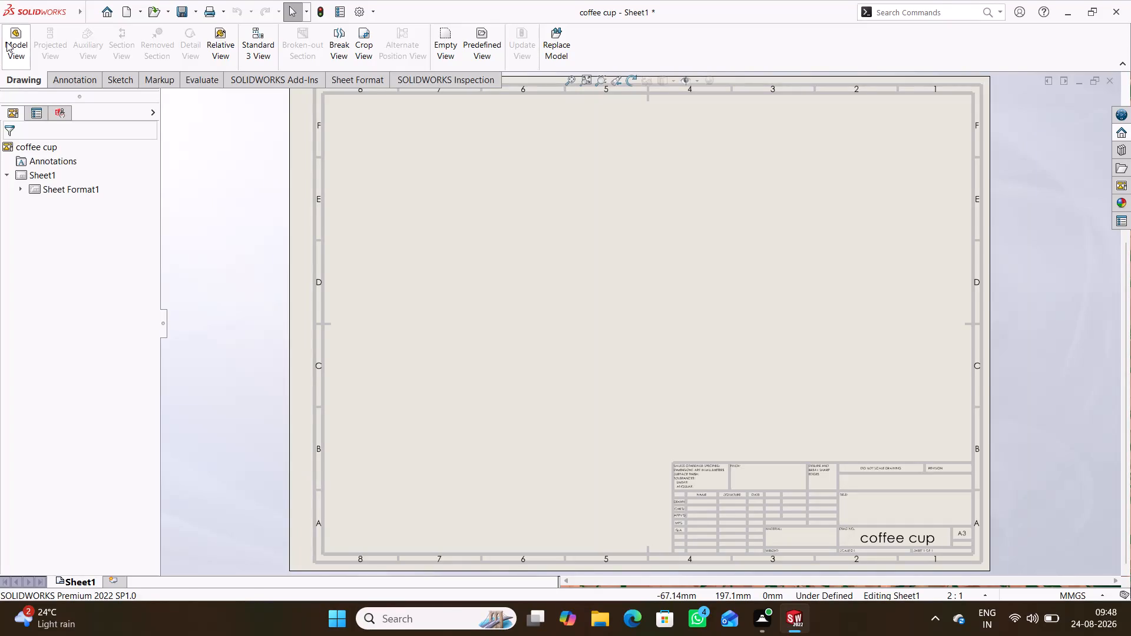
Insert the coffee cup's front view on the sheet and project its top view directly above it.
double_click(55, 251)
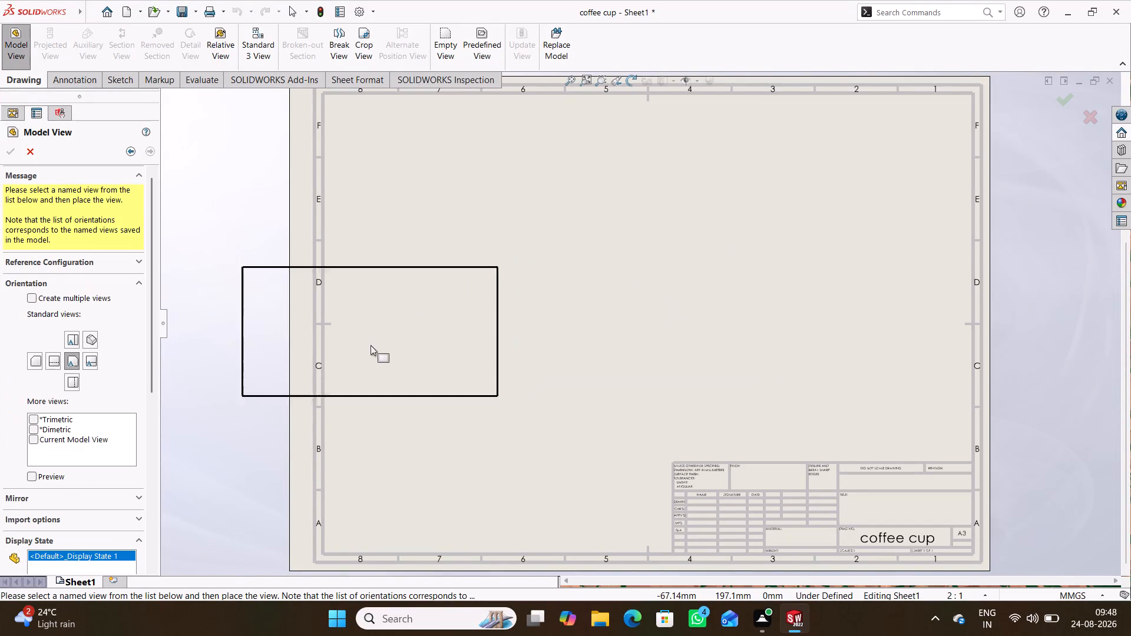
click(466, 313)
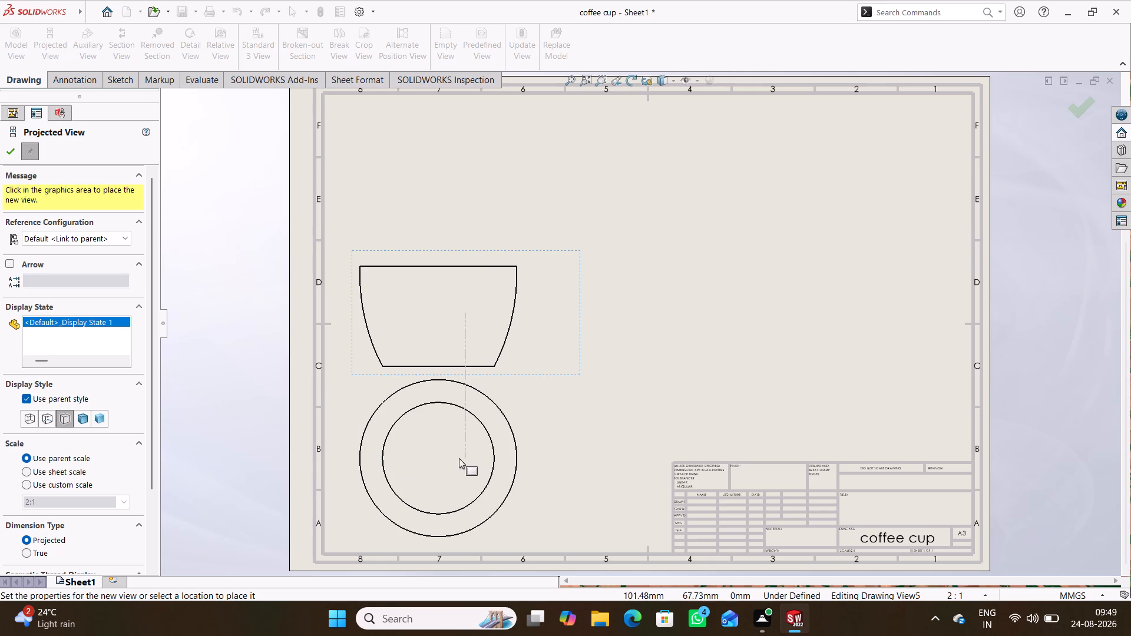
click(474, 178)
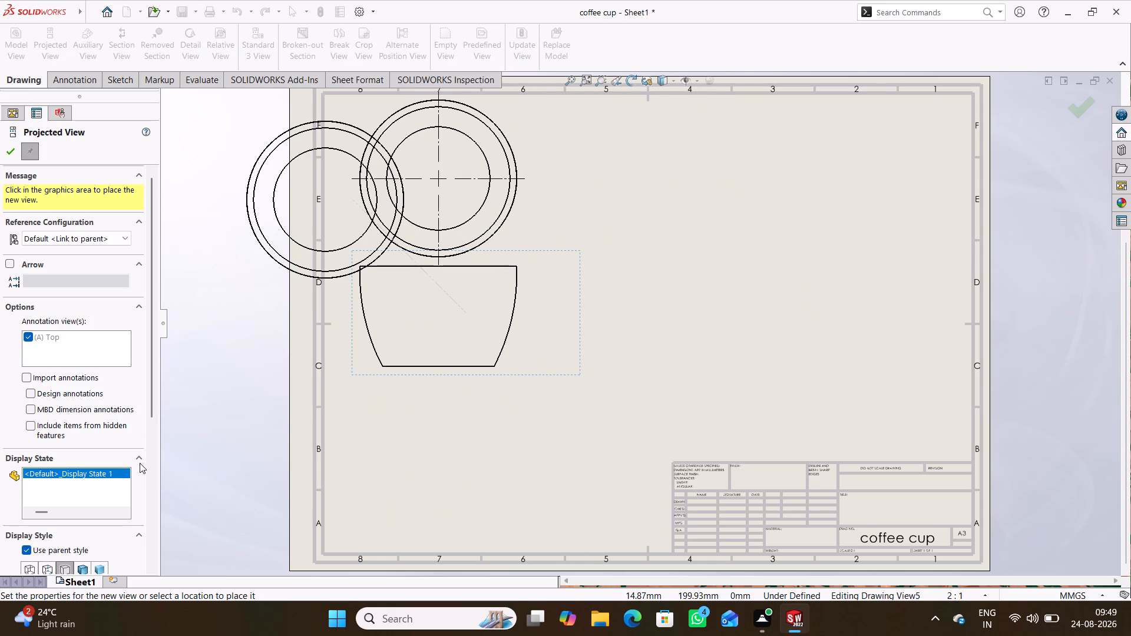
Project an isometric view of the cup displayed as shaded with edges, in the sheet's upper right area.
scroll(104, 463, down, 2)
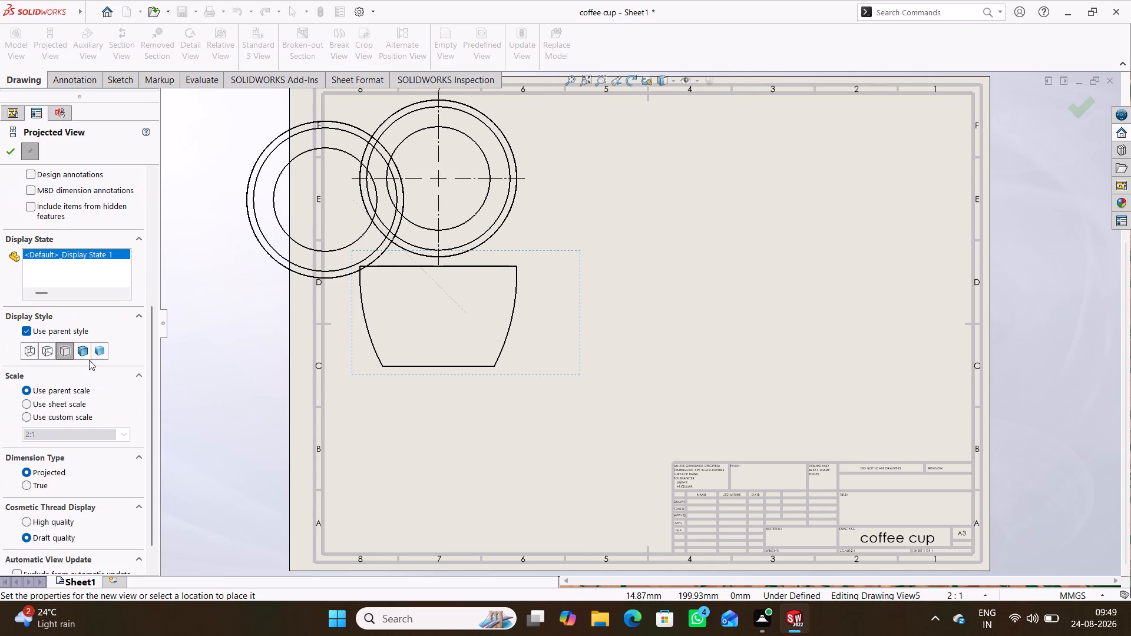
click(88, 357)
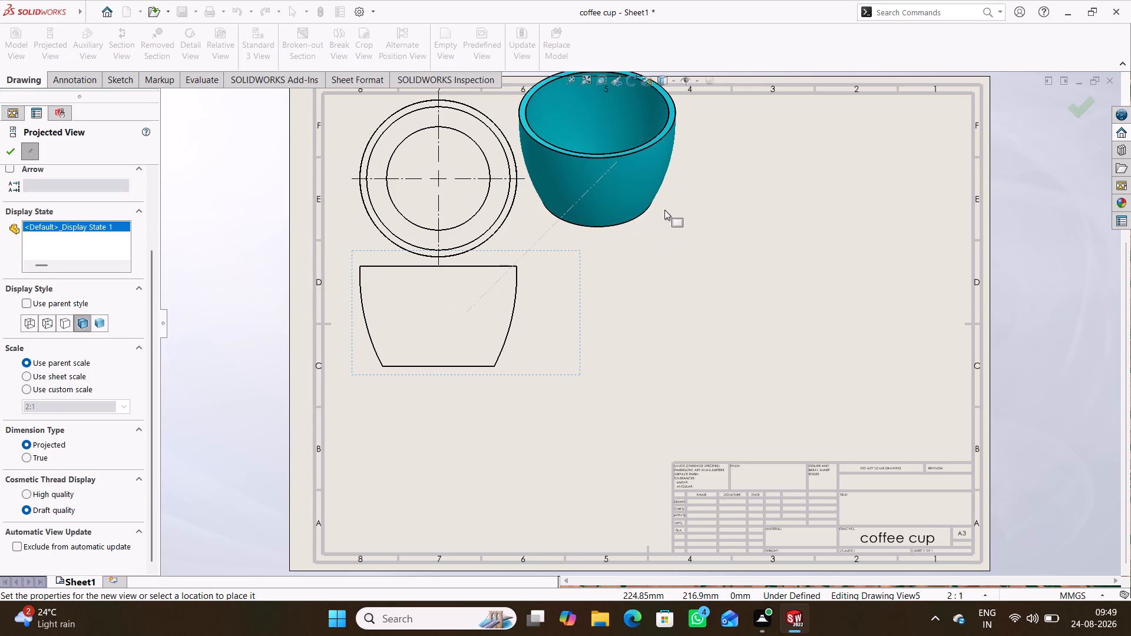
ctrl+click(724, 224)
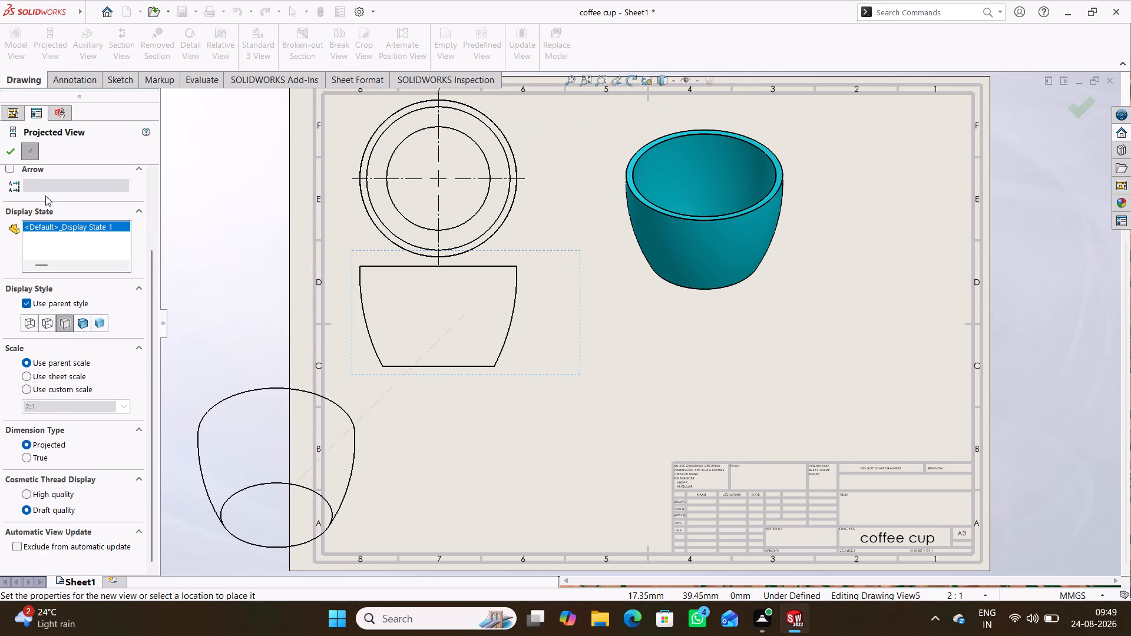
click(7, 148)
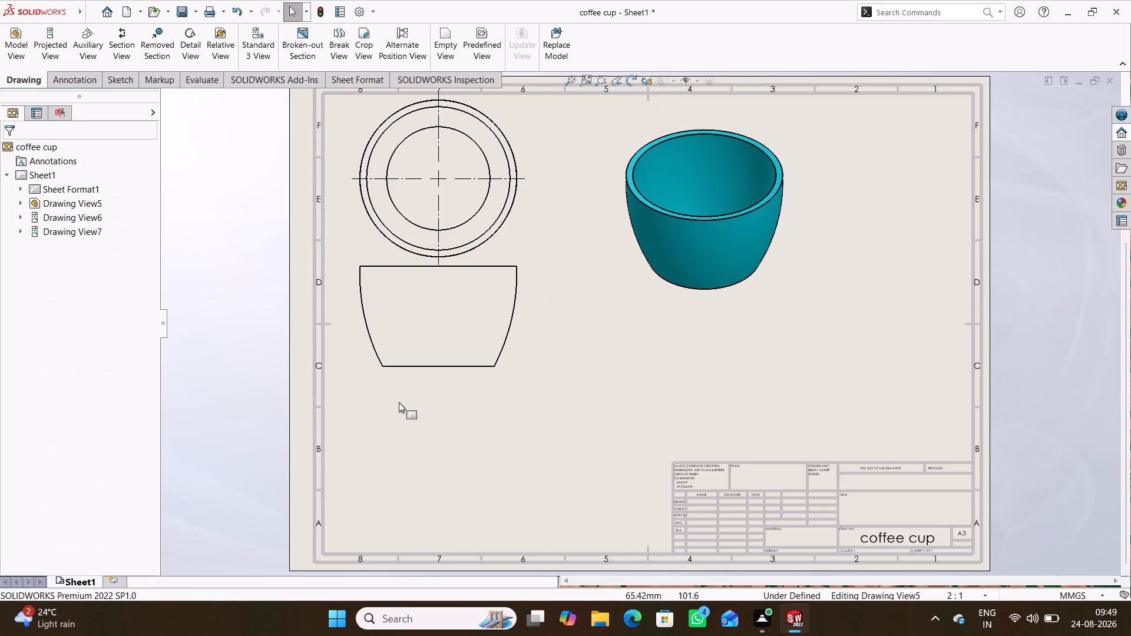
Rearrange the views: lower the front view, shift the isometric view toward the right border, and lower the top view slightly.
drag(436, 377, 438, 451)
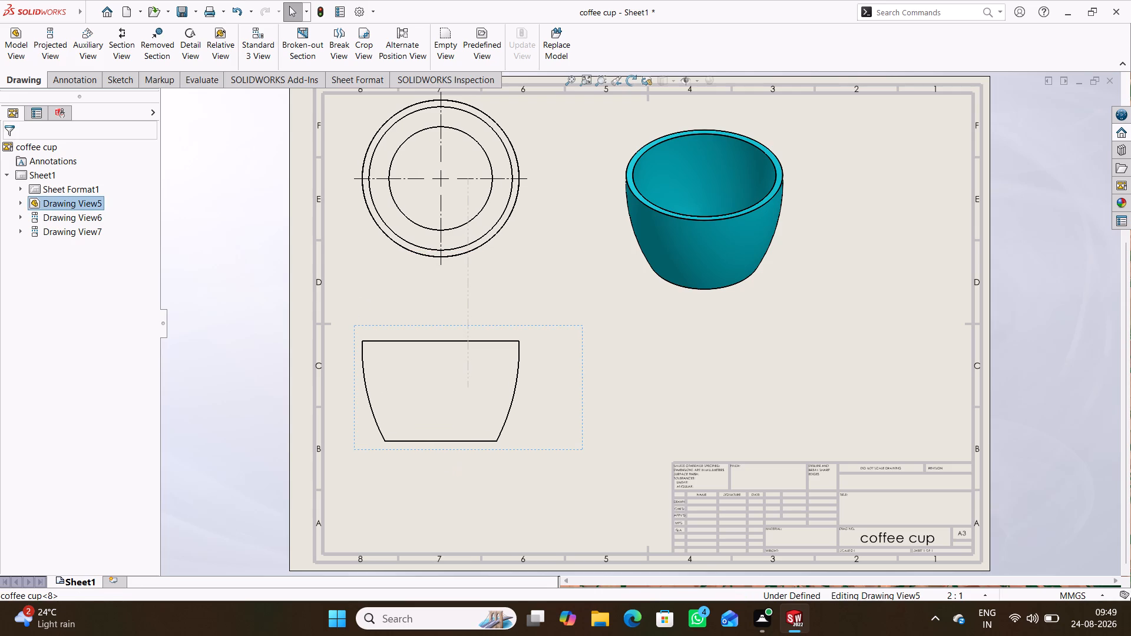
drag(784, 312, 859, 306)
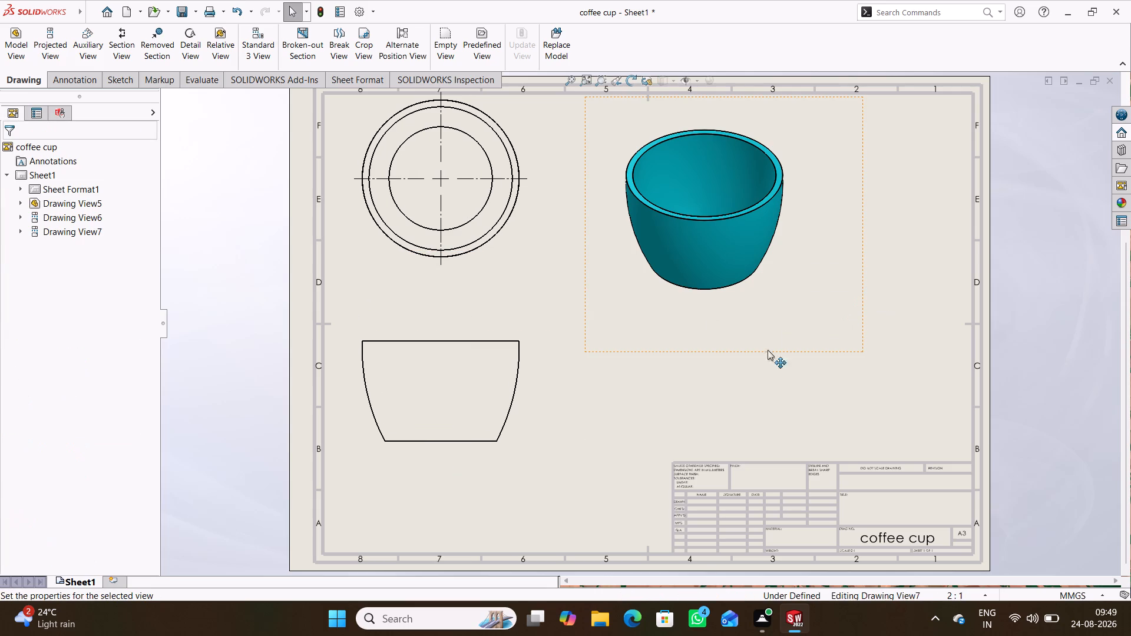
drag(756, 355, 882, 346)
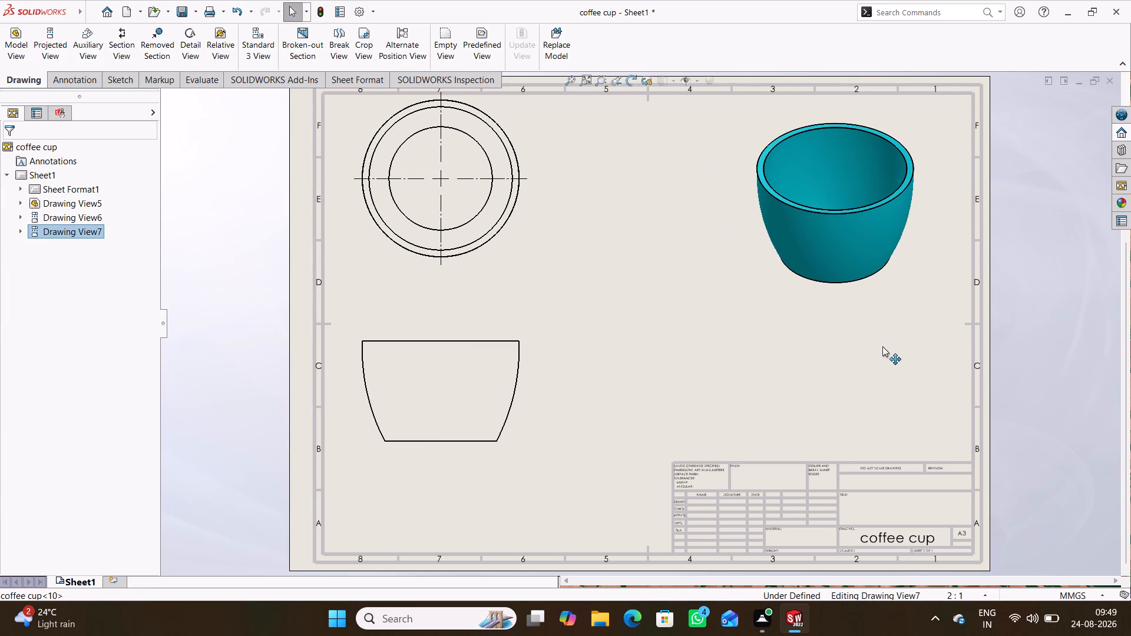
drag(882, 346, 865, 351)
drag(532, 254, 532, 266)
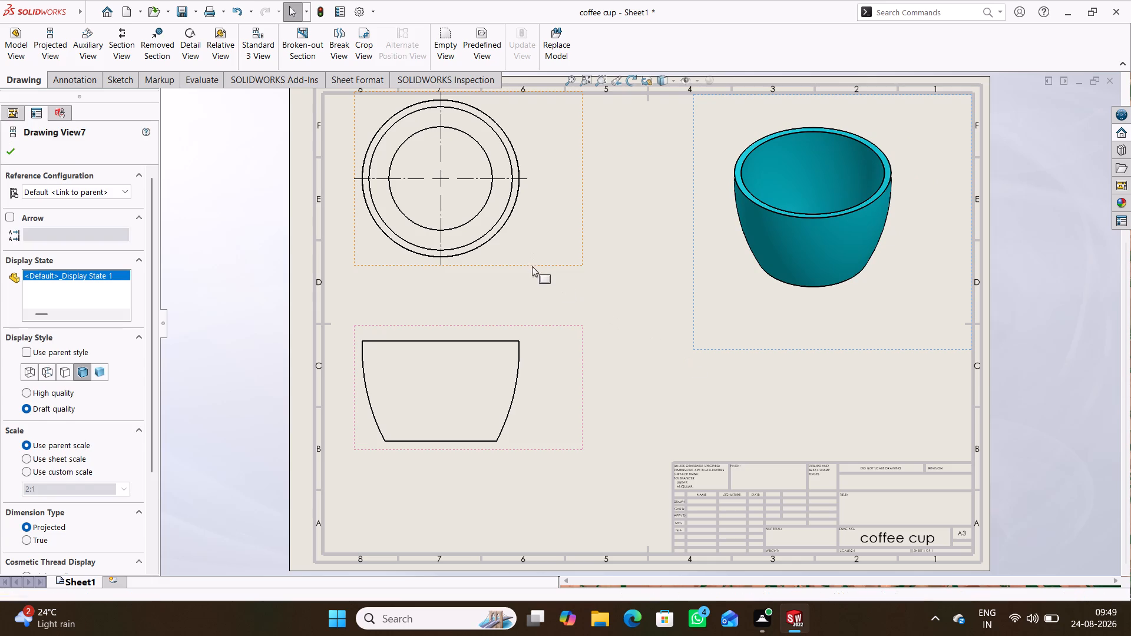
drag(532, 266, 533, 291)
drag(546, 264, 546, 287)
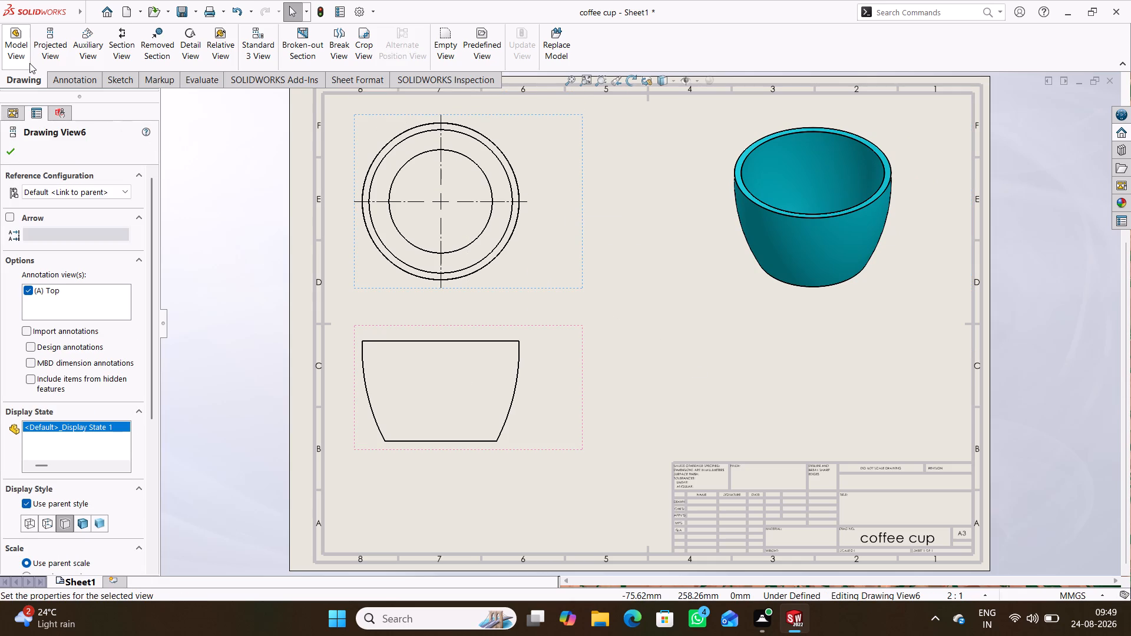
Dimension the diameters of the three concentric circles in the top view with Smart Dimension, placing the texts at the upper right.
click(15, 63)
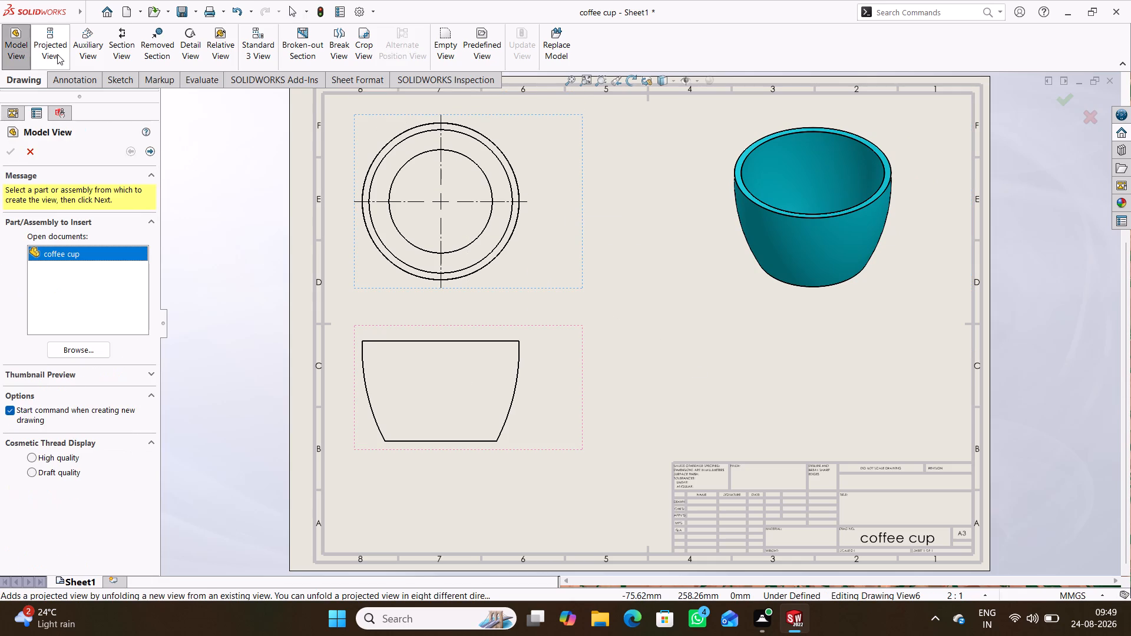
click(53, 81)
click(33, 49)
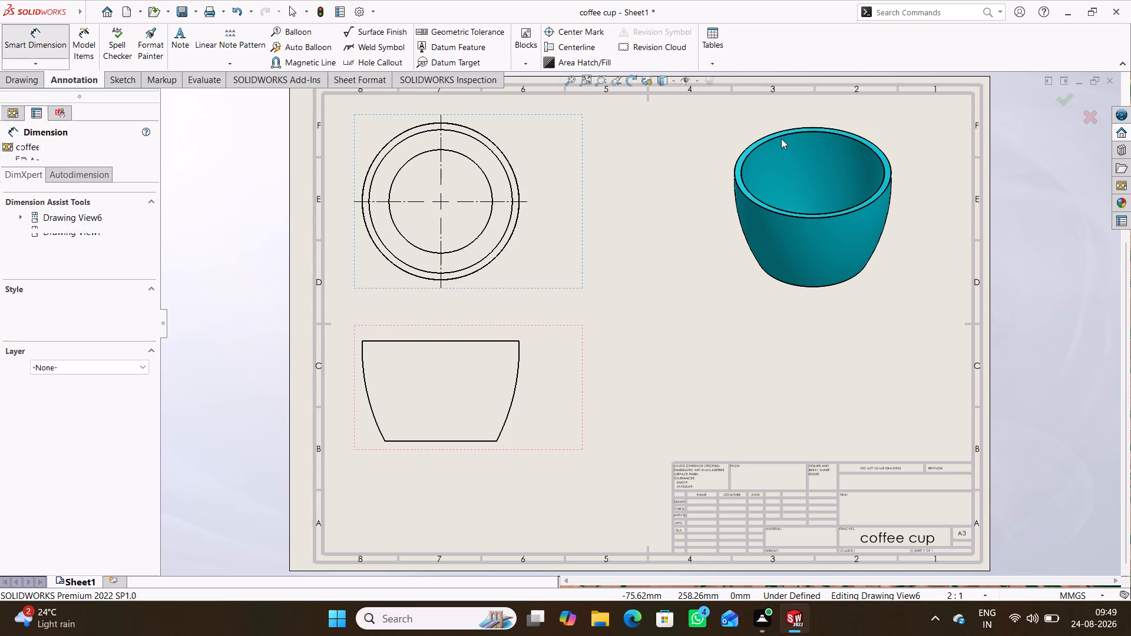
scroll(484, 181, down, 2)
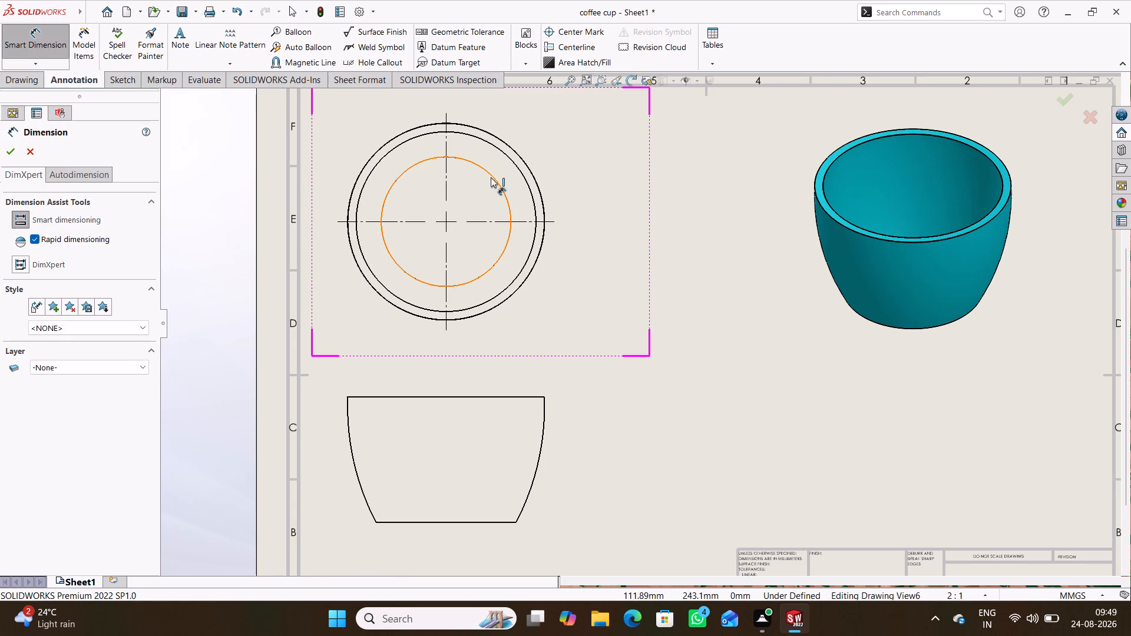
click(491, 177)
click(525, 111)
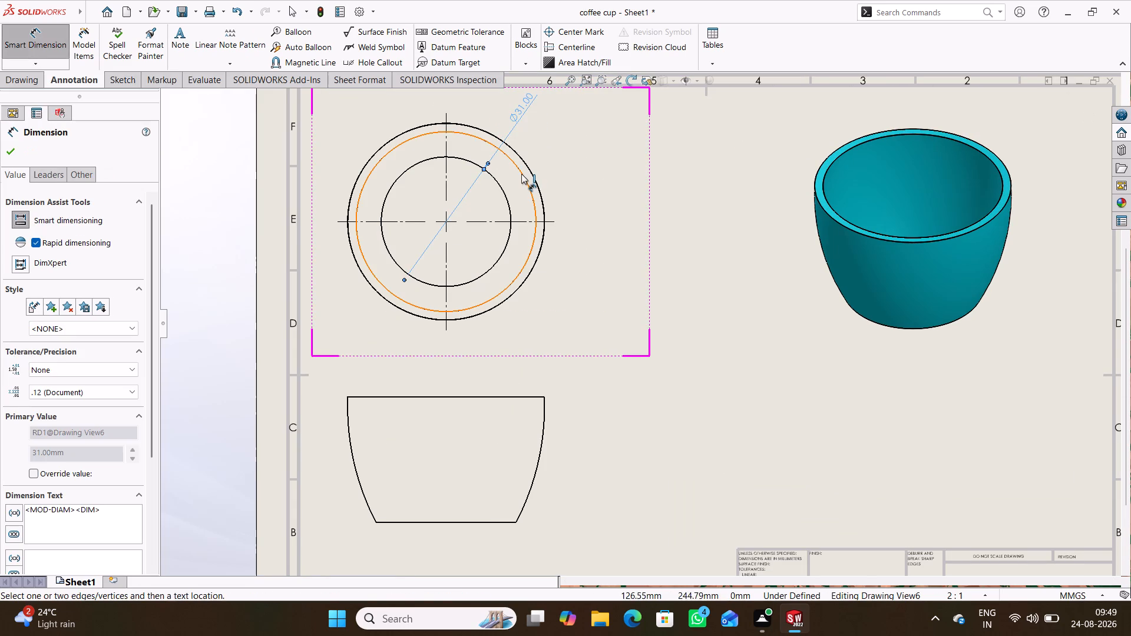
click(521, 174)
click(565, 127)
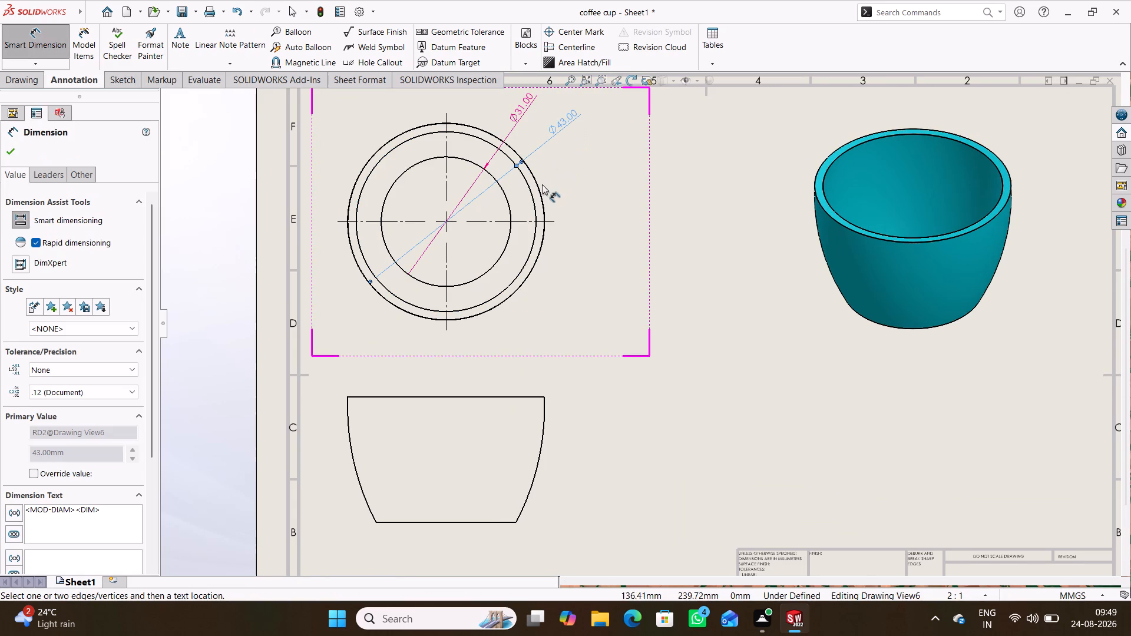
click(537, 184)
click(581, 161)
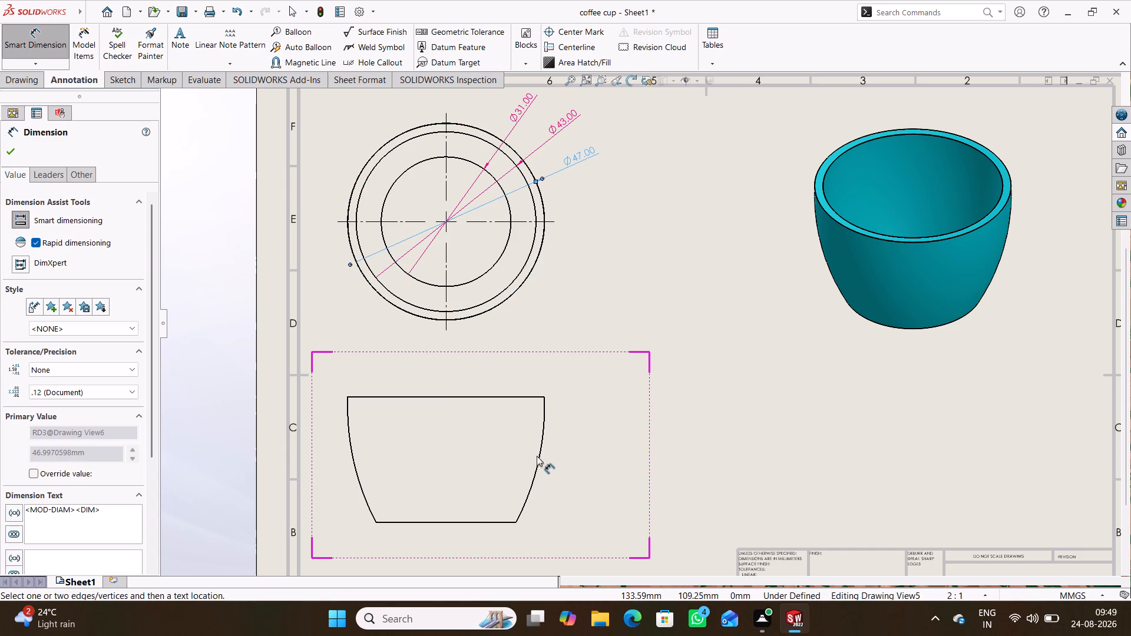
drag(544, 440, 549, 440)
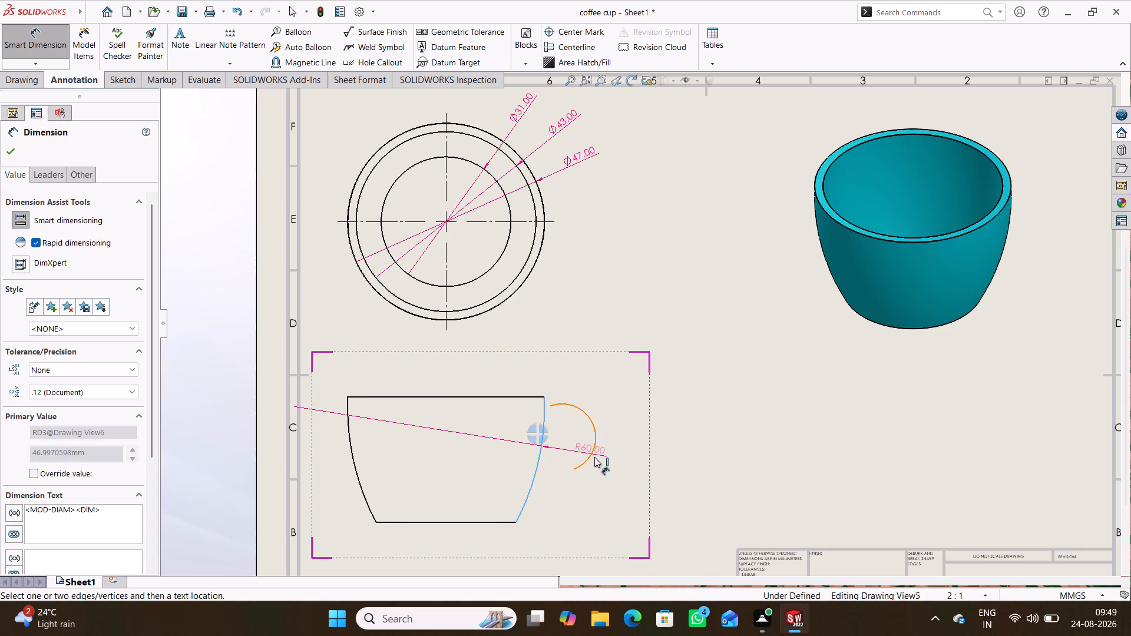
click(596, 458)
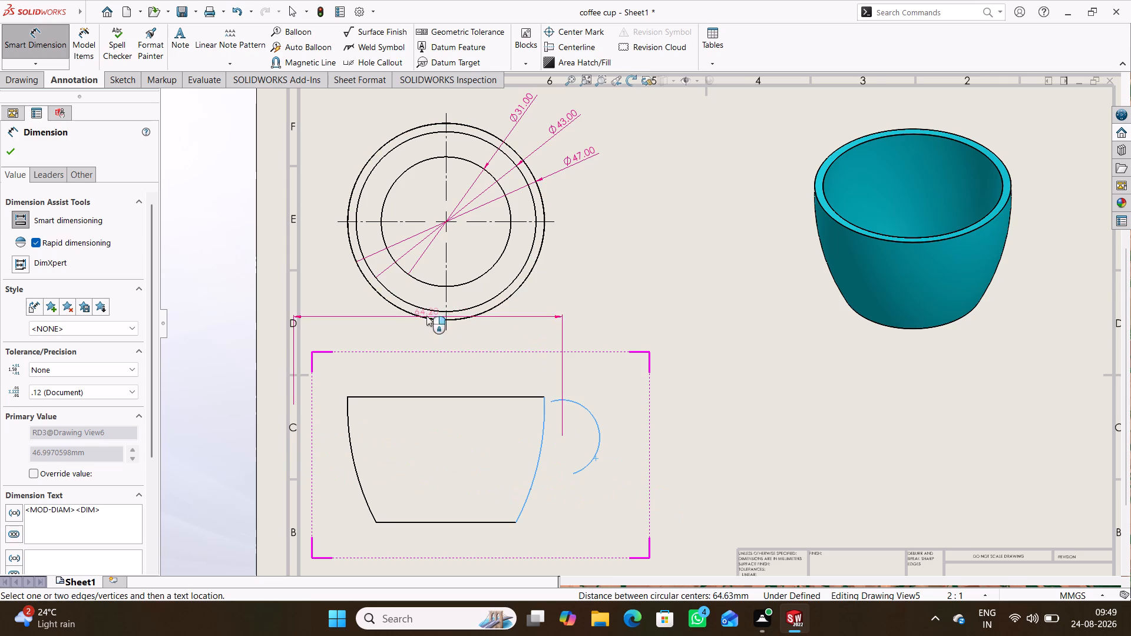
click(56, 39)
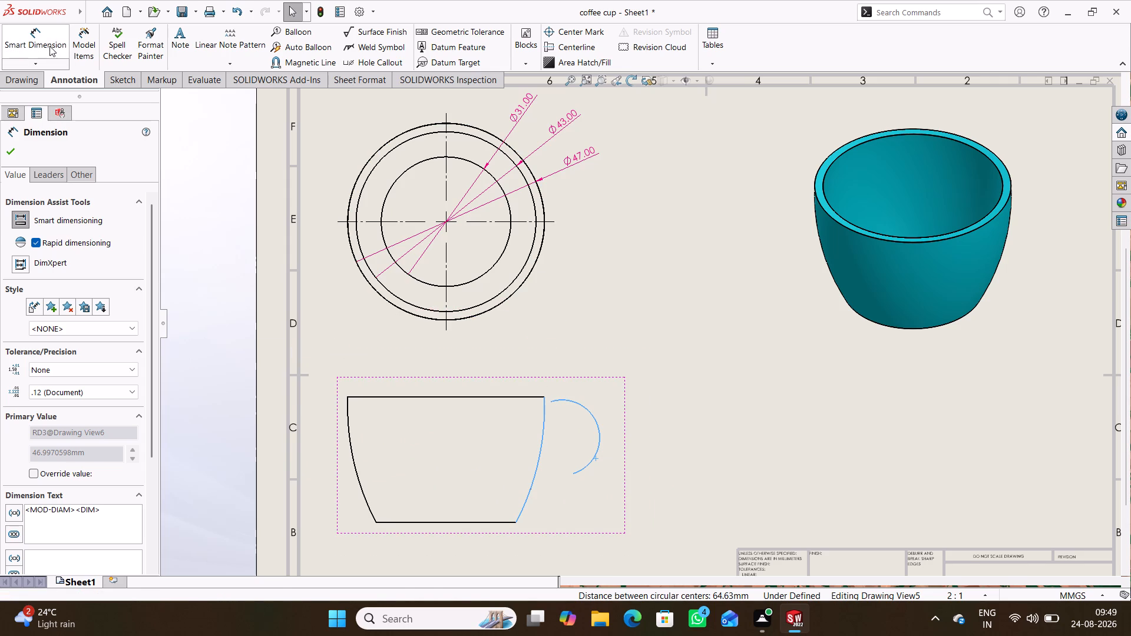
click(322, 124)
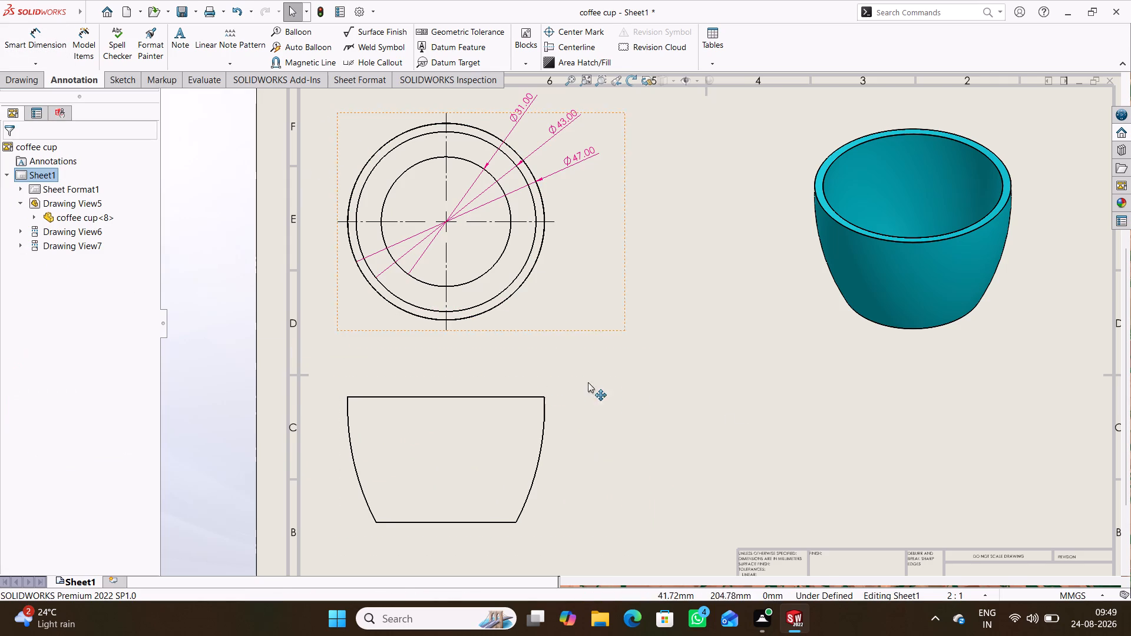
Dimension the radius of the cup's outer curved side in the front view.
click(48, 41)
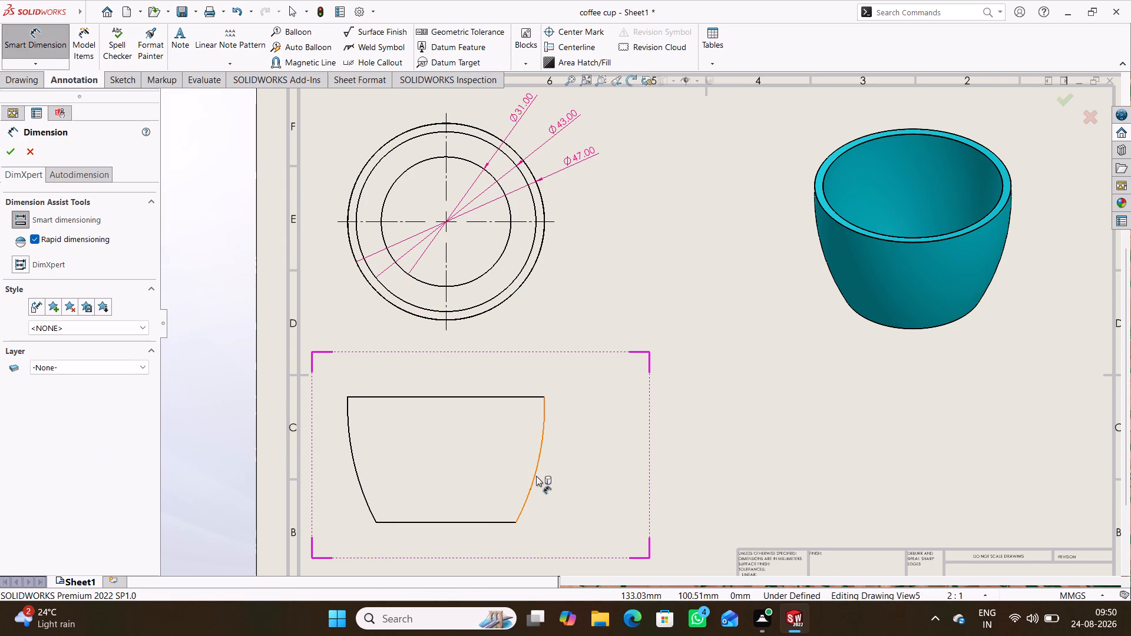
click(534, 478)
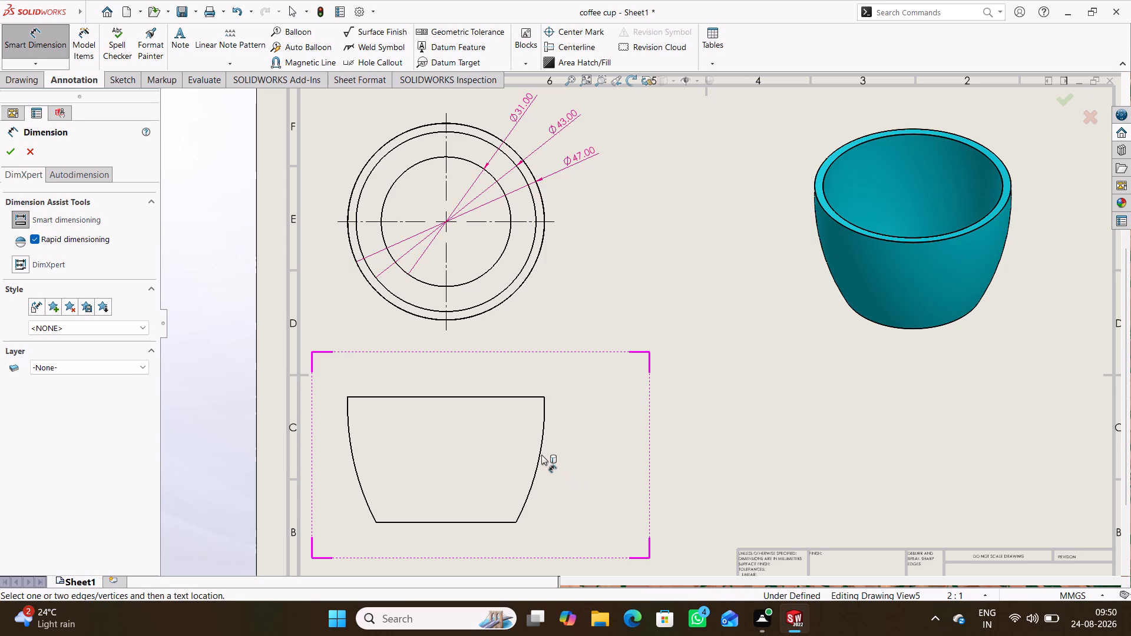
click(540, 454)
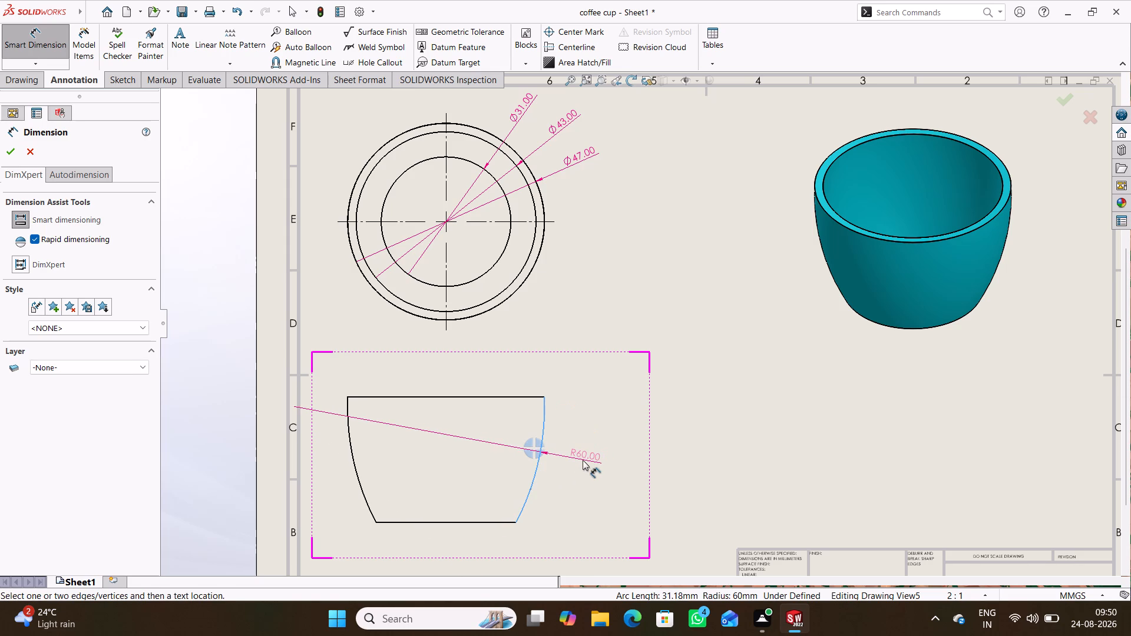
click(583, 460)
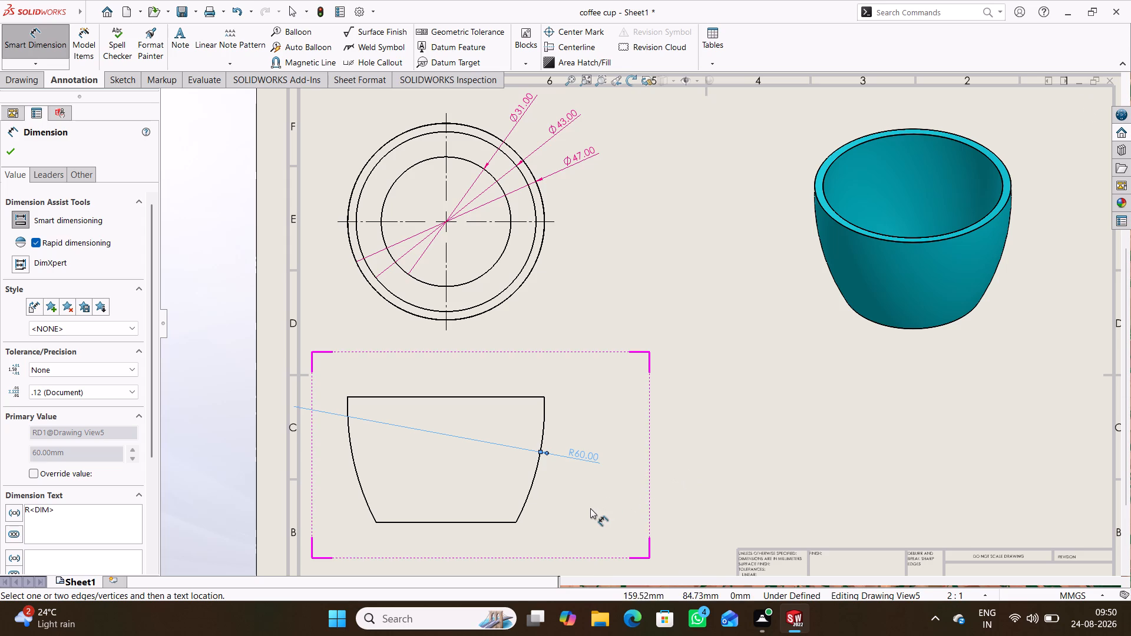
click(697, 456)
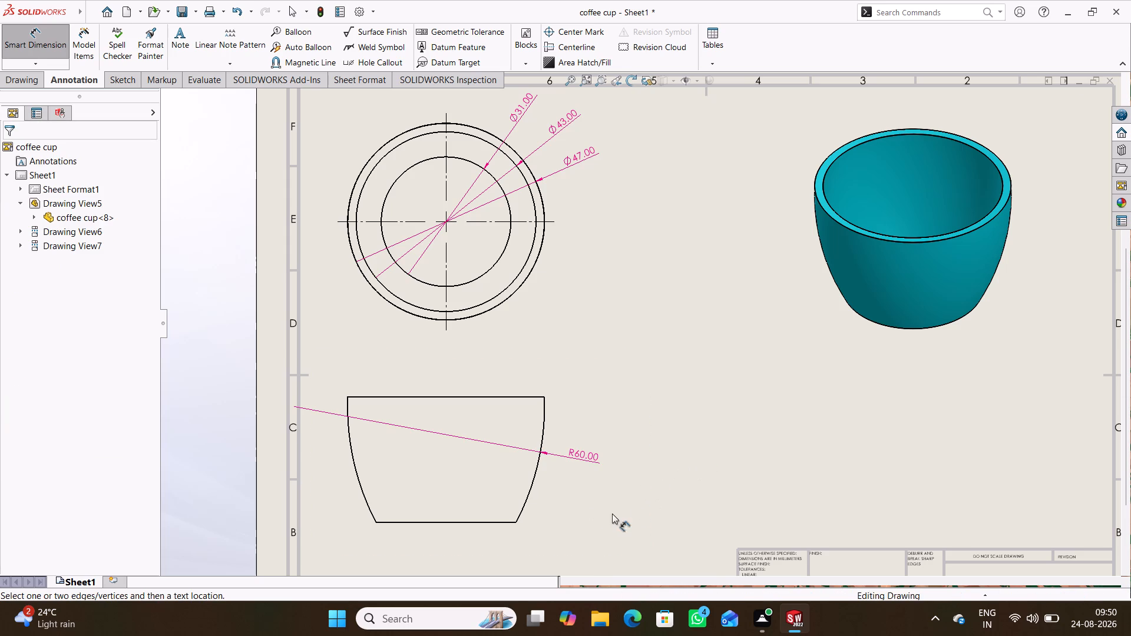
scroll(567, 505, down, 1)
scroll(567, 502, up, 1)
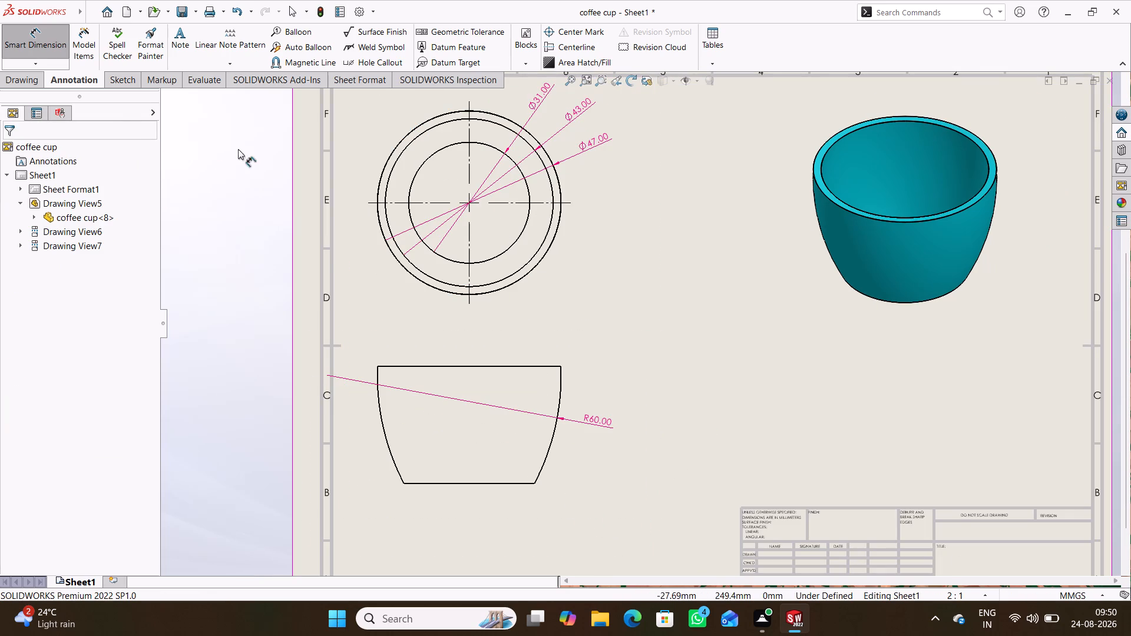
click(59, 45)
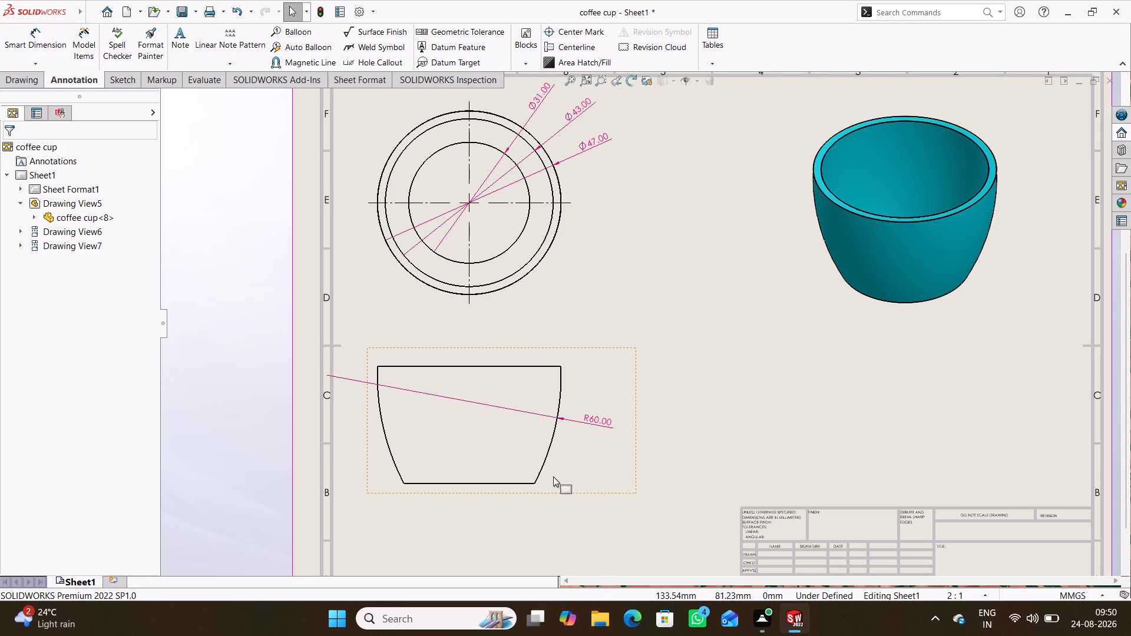
Set the front view's display style to Hidden Lines Visible.
double_click(553, 475)
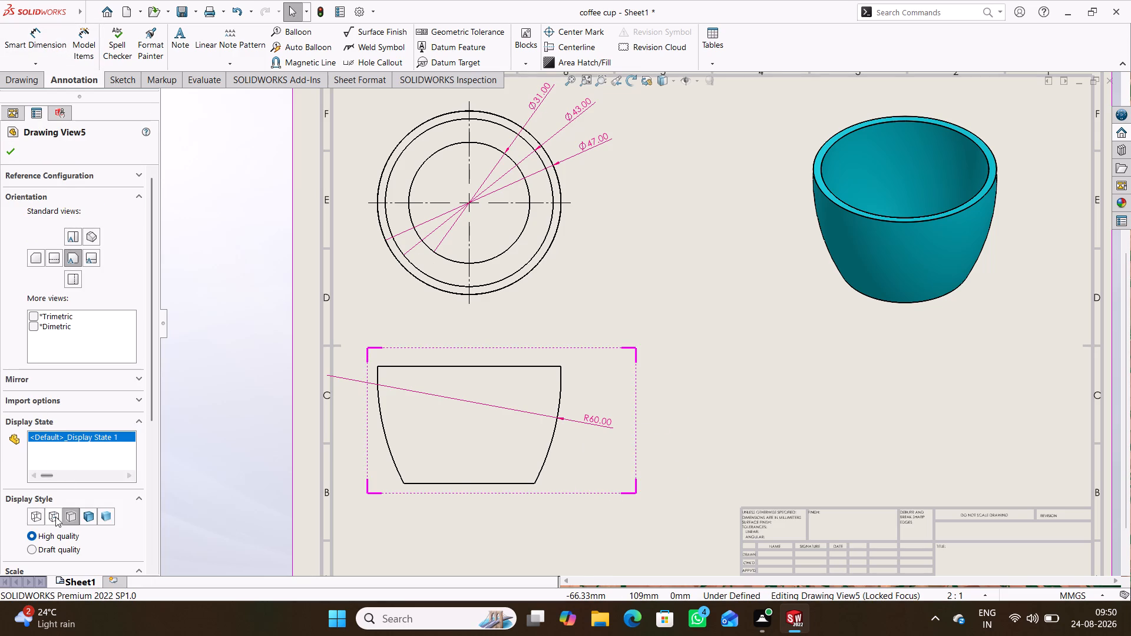
click(58, 517)
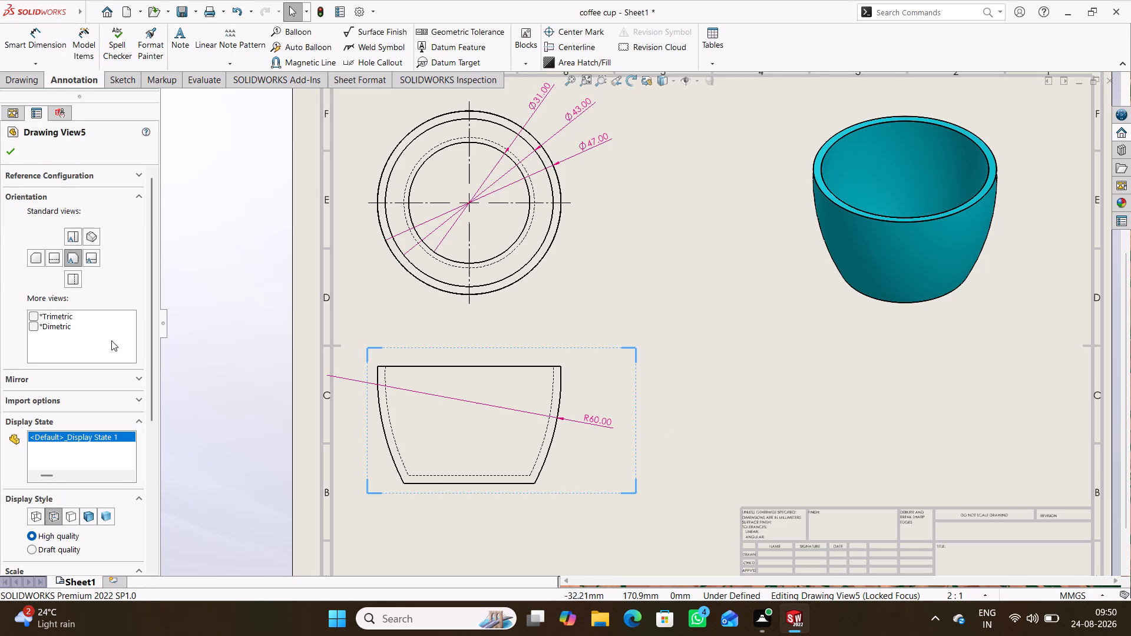
Dimension the radius of the dashed inner wall curve in the front view, placing the text outside the cup.
click(28, 38)
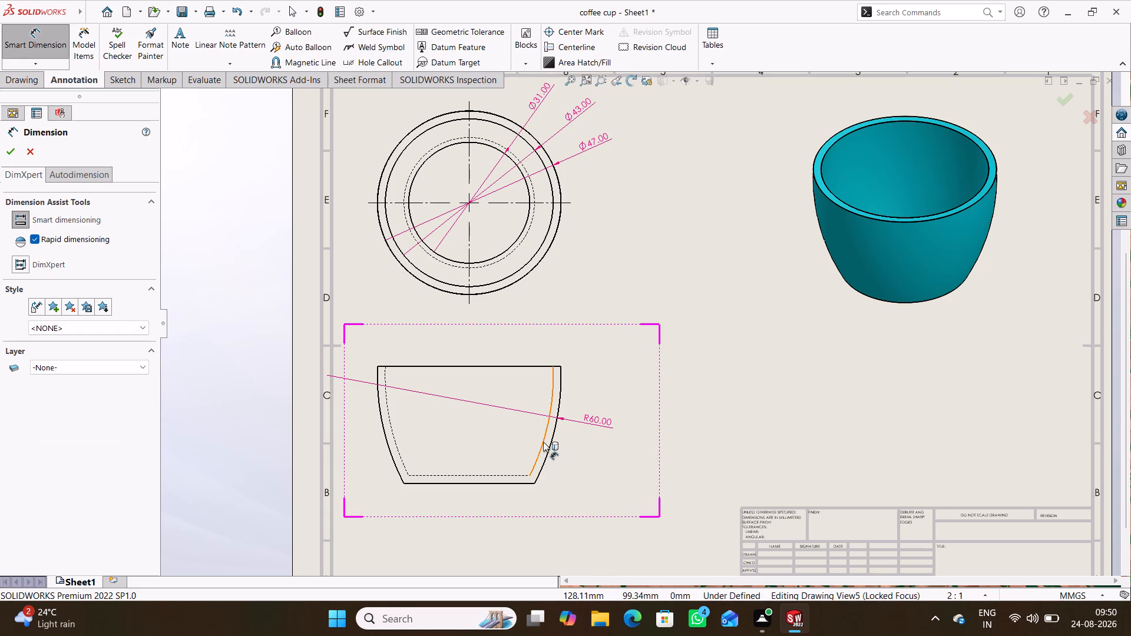
click(543, 442)
click(595, 471)
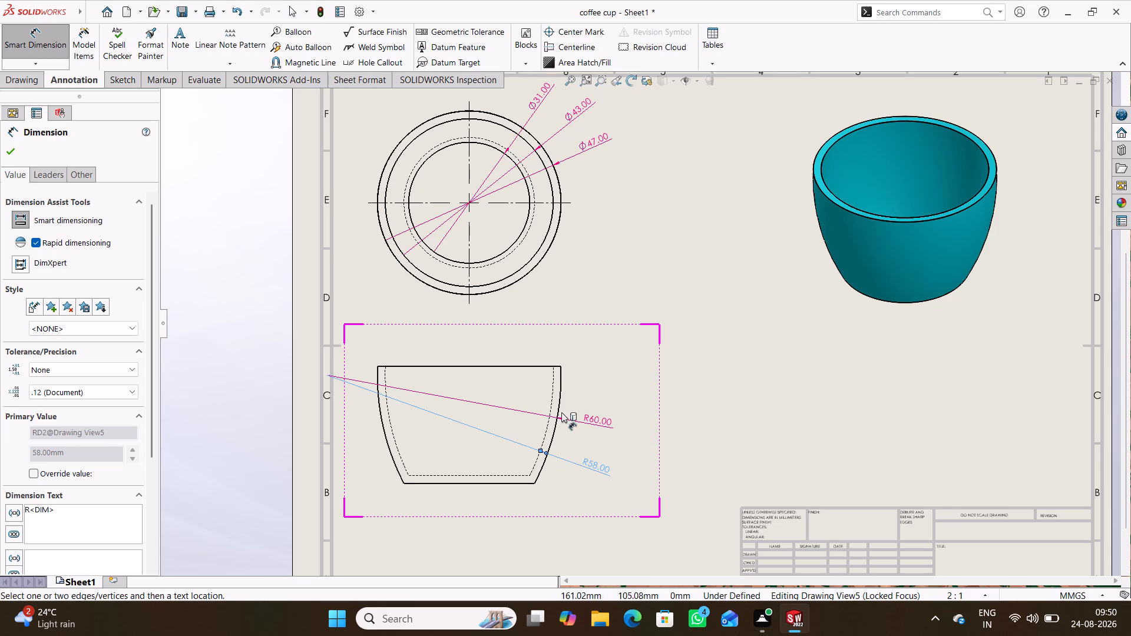
click(42, 39)
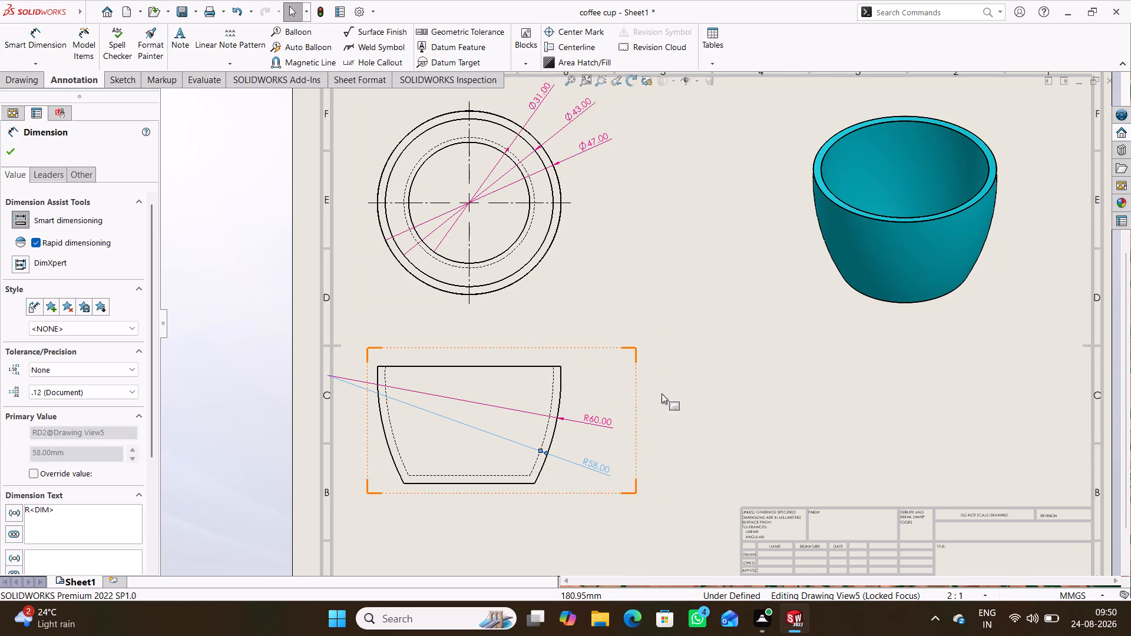
right_click(722, 399)
click(643, 402)
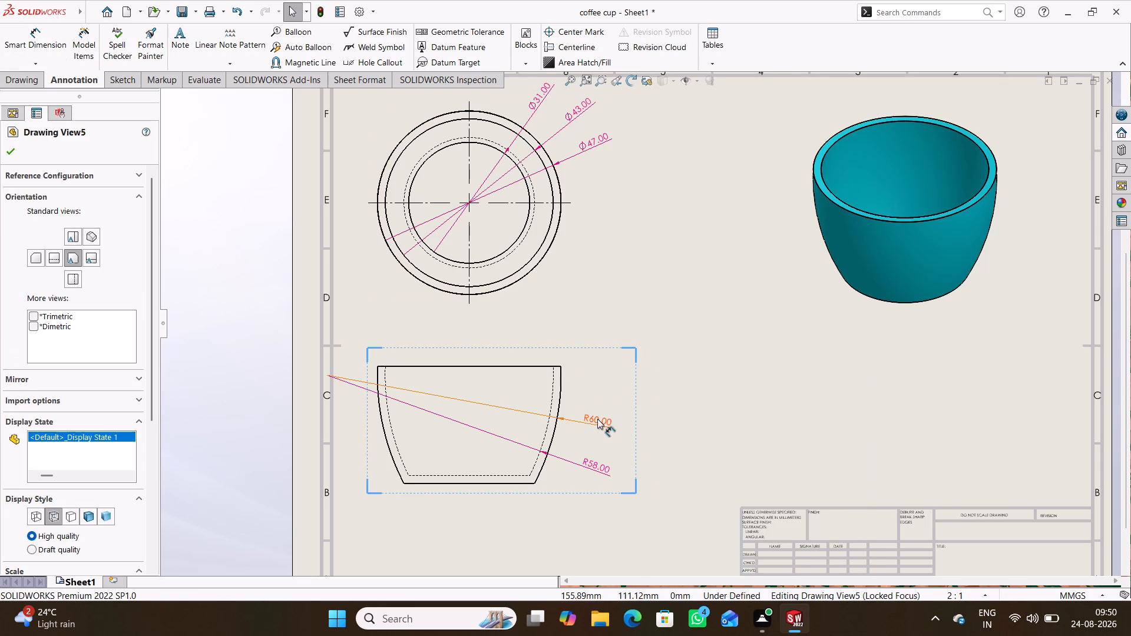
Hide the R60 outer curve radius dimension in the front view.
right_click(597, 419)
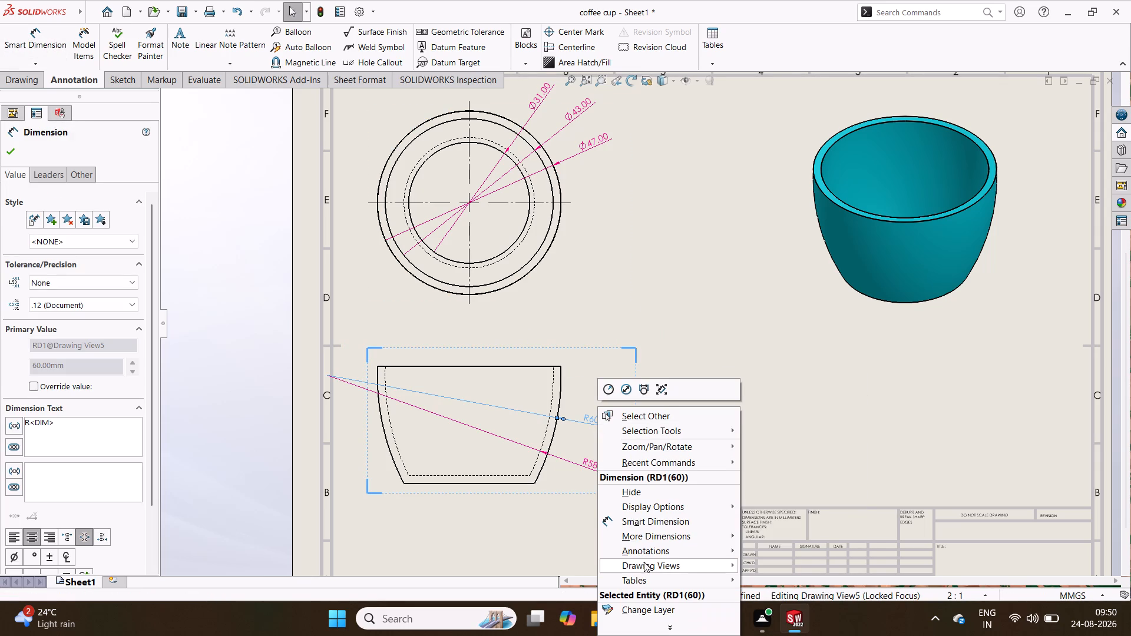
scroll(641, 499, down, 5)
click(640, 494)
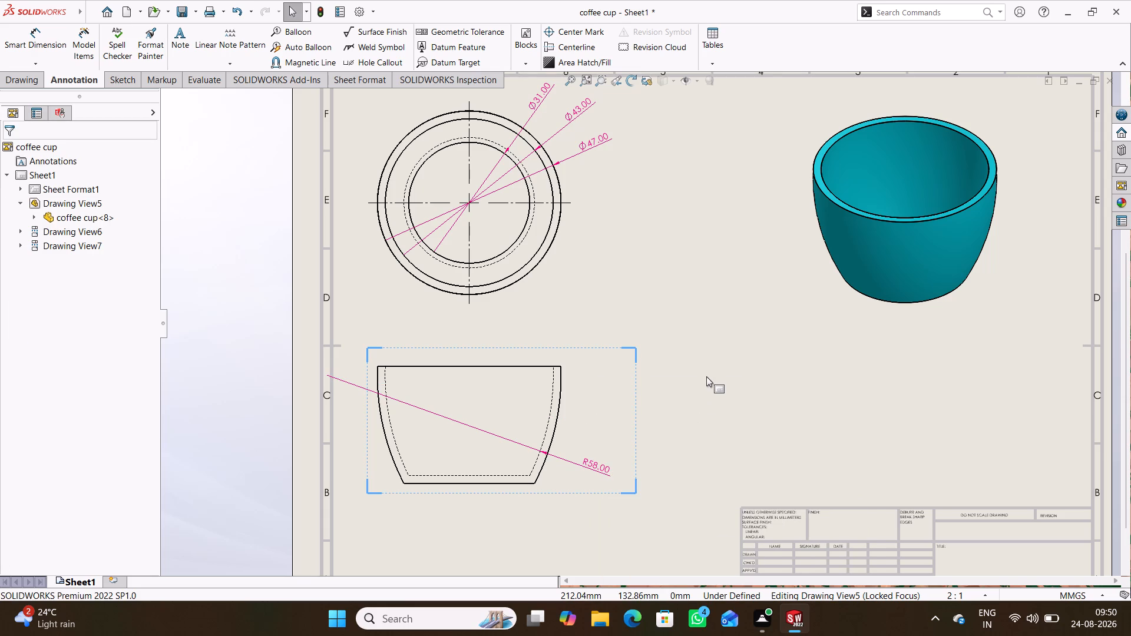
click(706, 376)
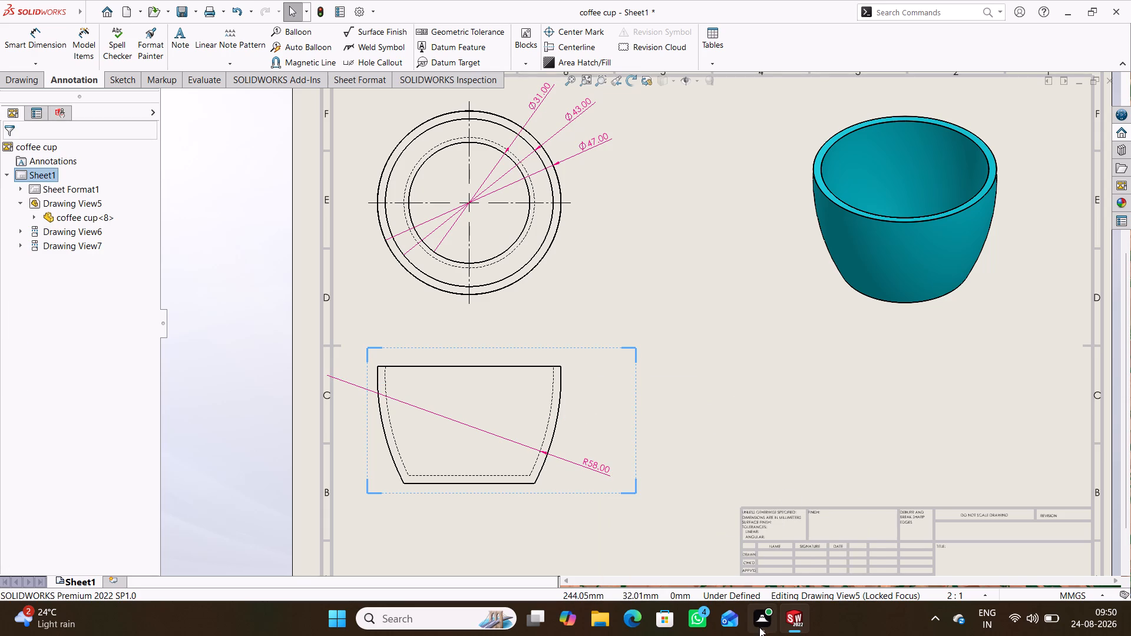
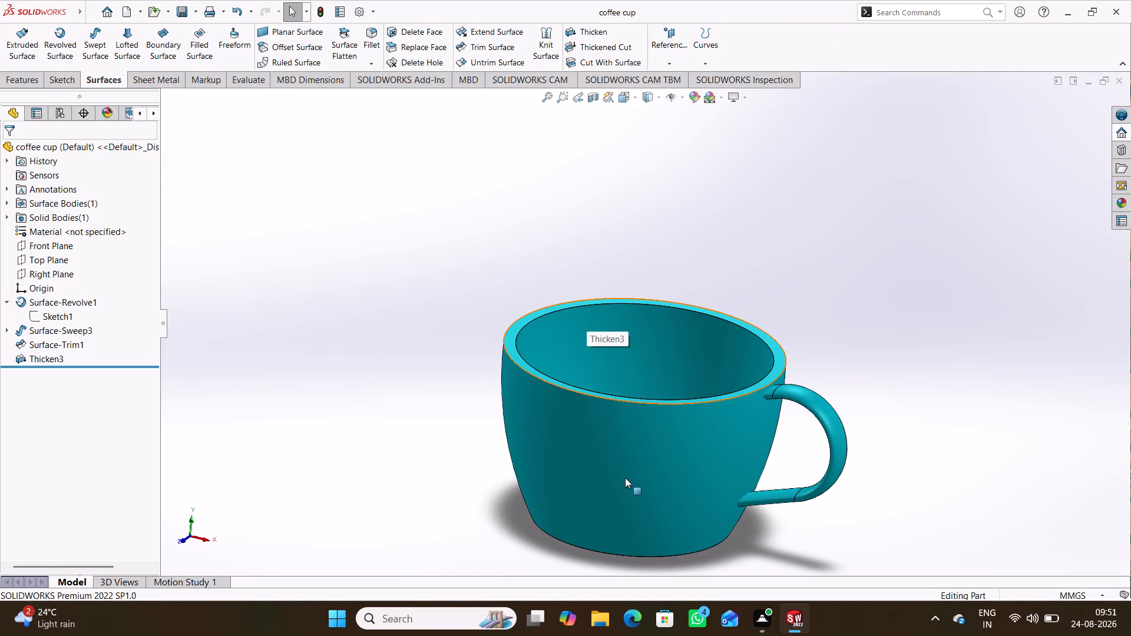
Set the cup's top radius to 24 mm in the revolved surface's profile sketch and exit the sketch.
scroll(625, 478, up, 2)
scroll(656, 463, down, 2)
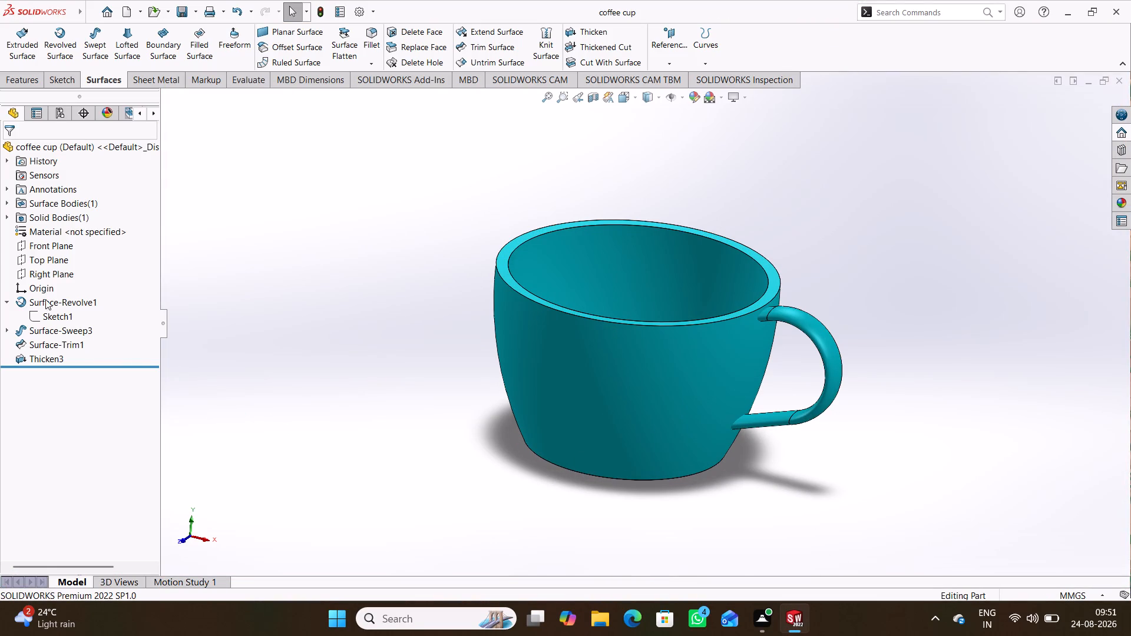
click(42, 313)
click(55, 280)
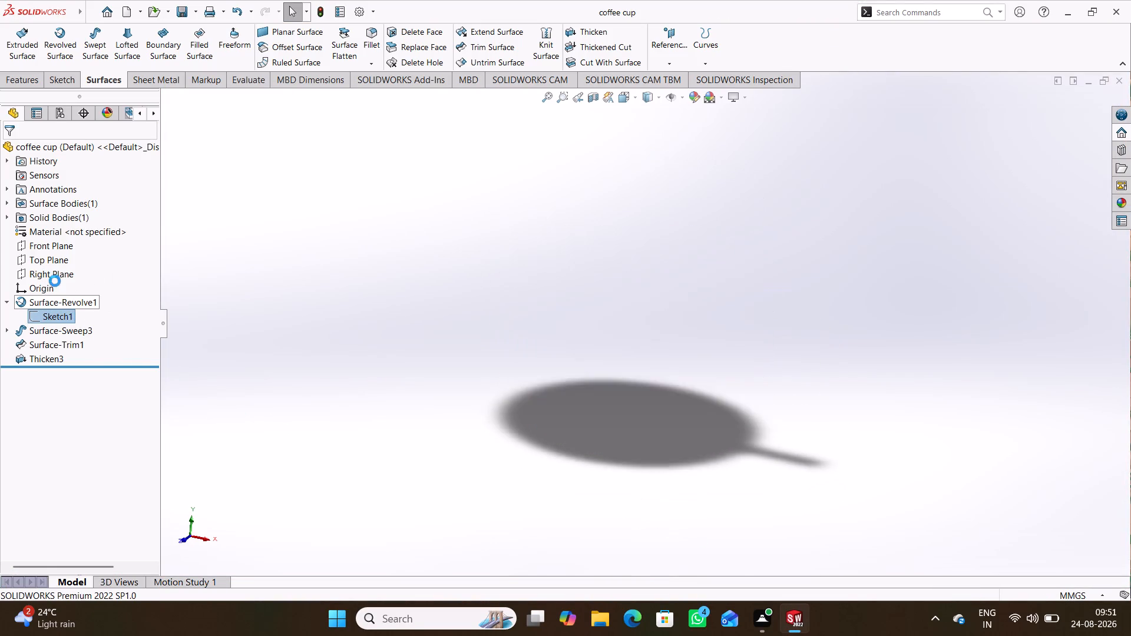
scroll(723, 340, down, 2)
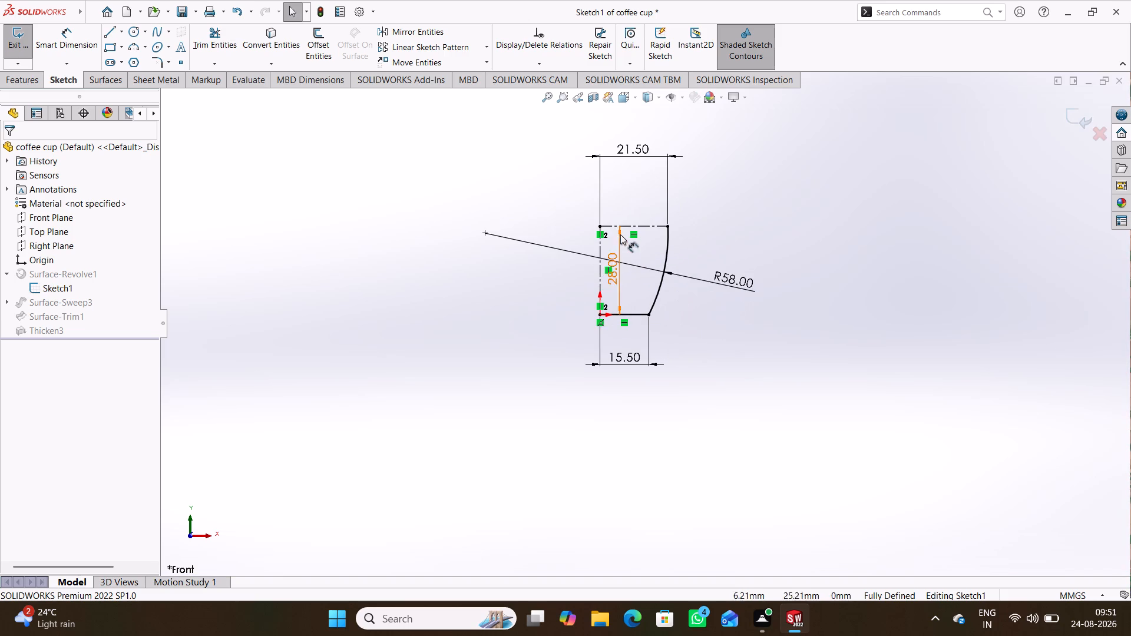
scroll(629, 213, up, 1)
scroll(629, 213, down, 3)
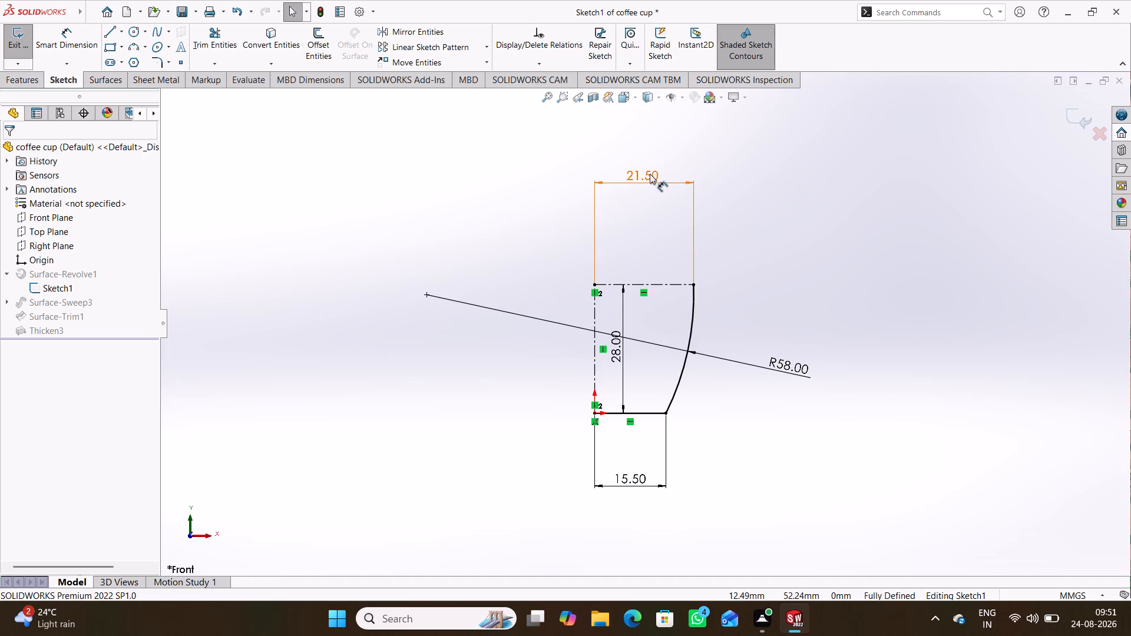
double_click(649, 174)
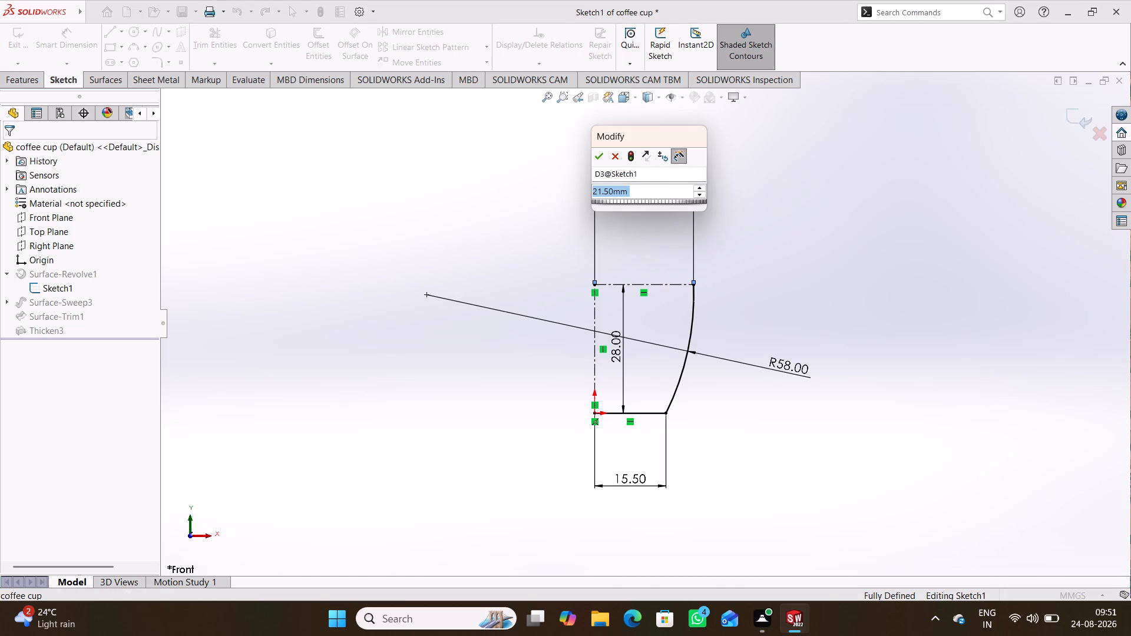
text(24)
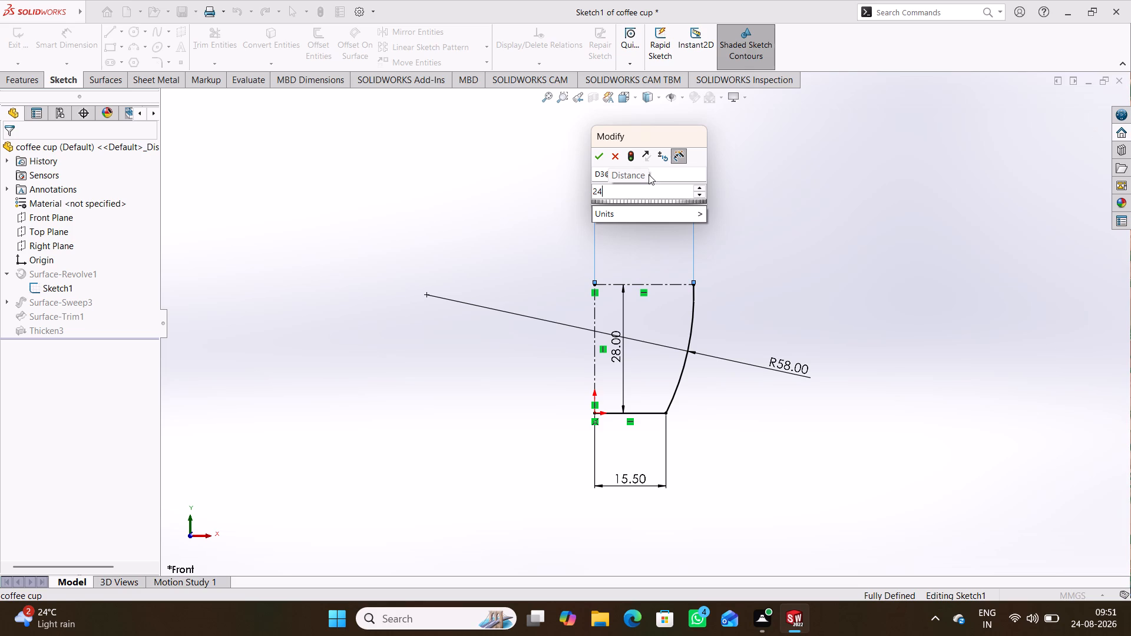
key(Return)
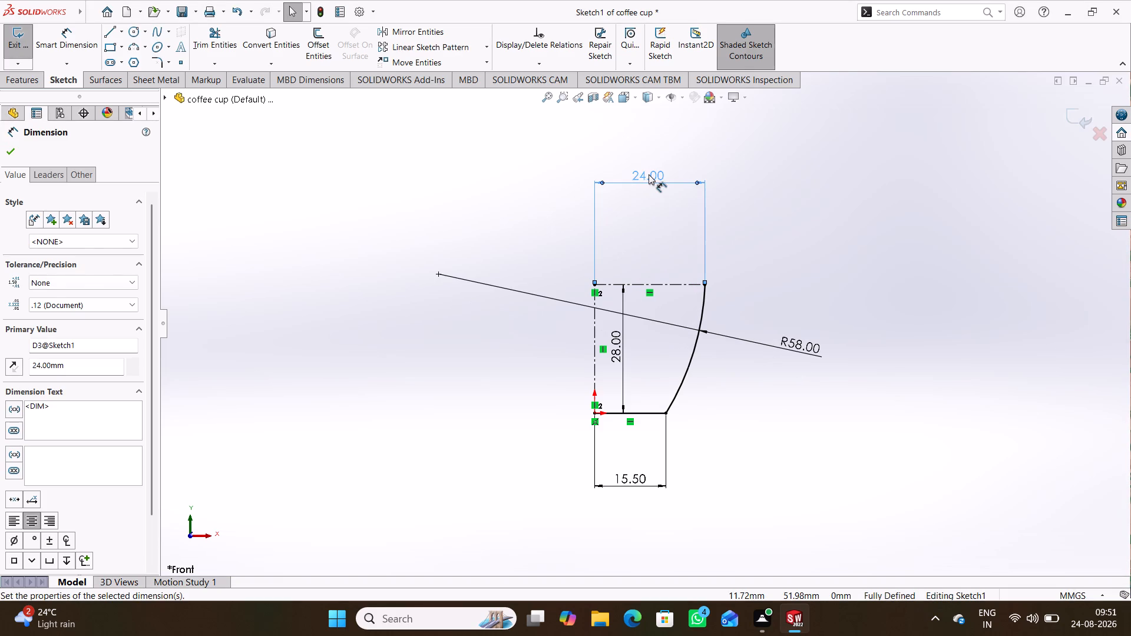
click(835, 222)
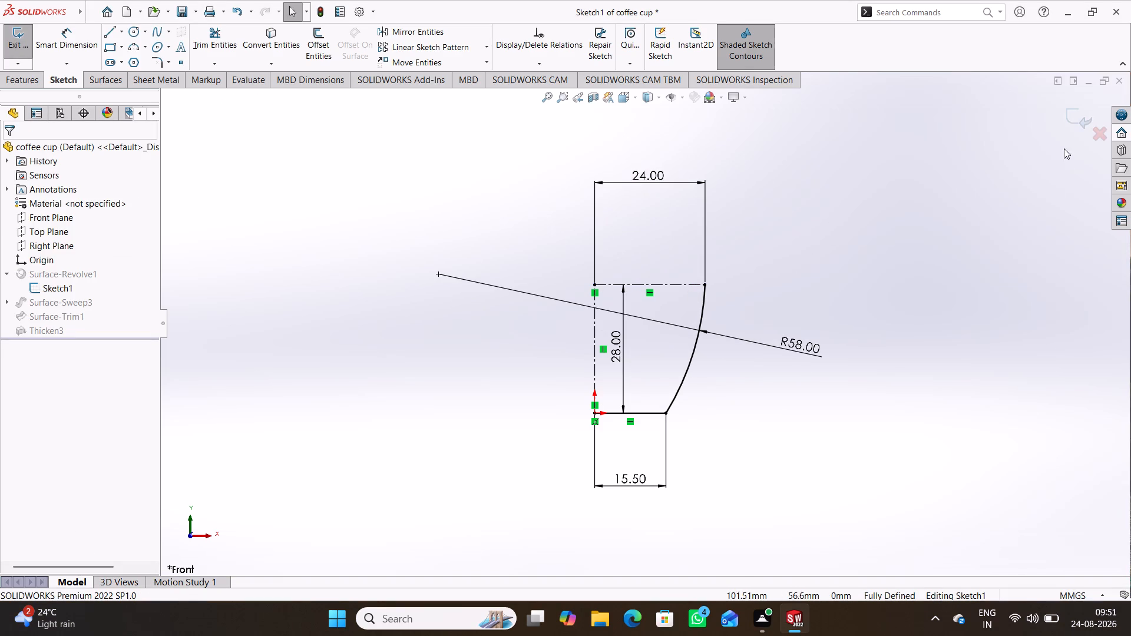
click(1077, 115)
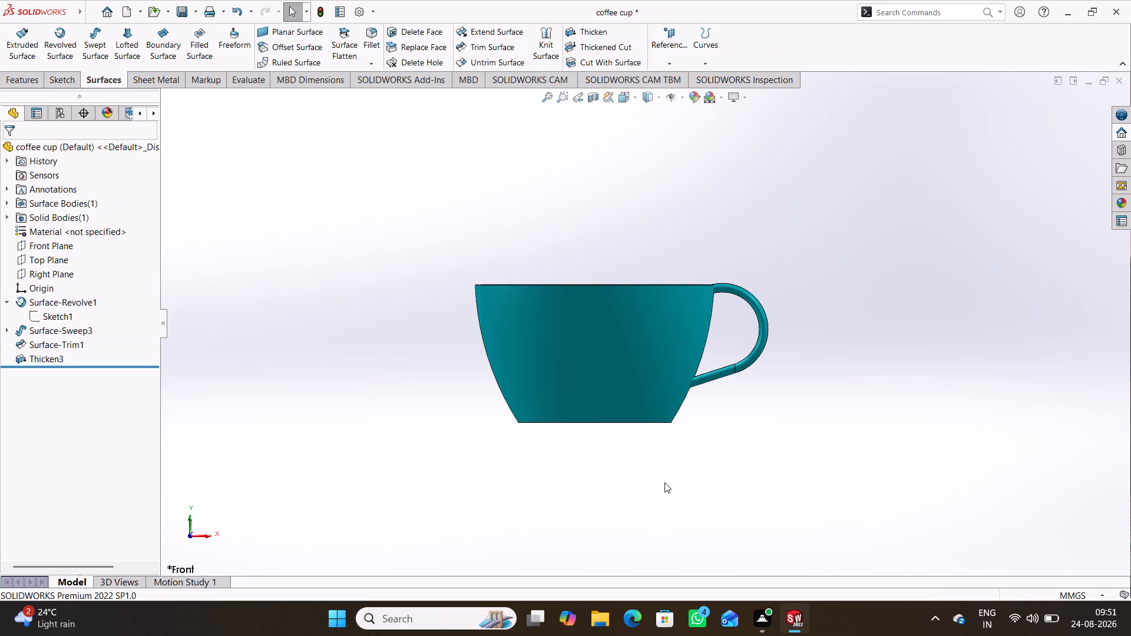
Examine the handle's surface sweep definition and its elliptical profile sketch.
middle_drag(664, 482, 664, 504)
scroll(656, 552, down, 1)
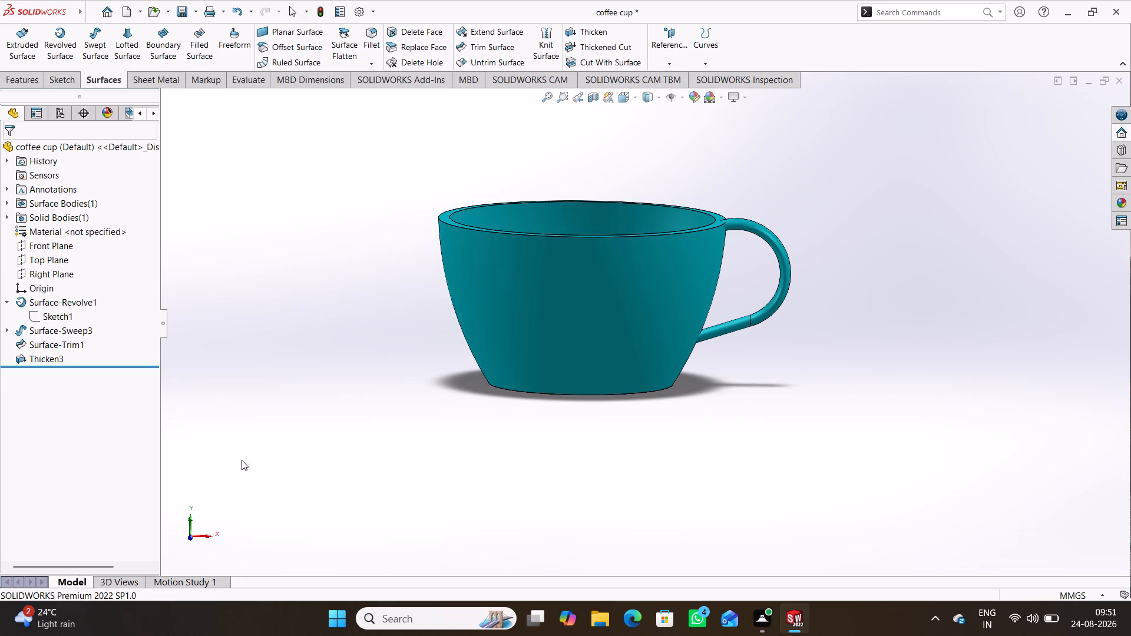
click(78, 334)
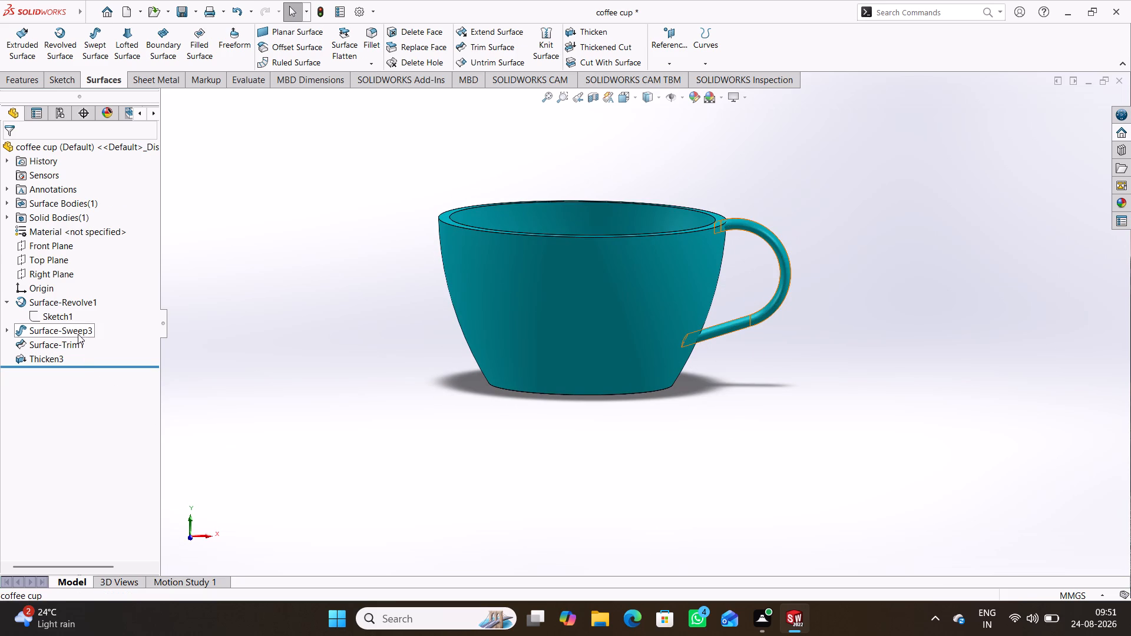
click(90, 301)
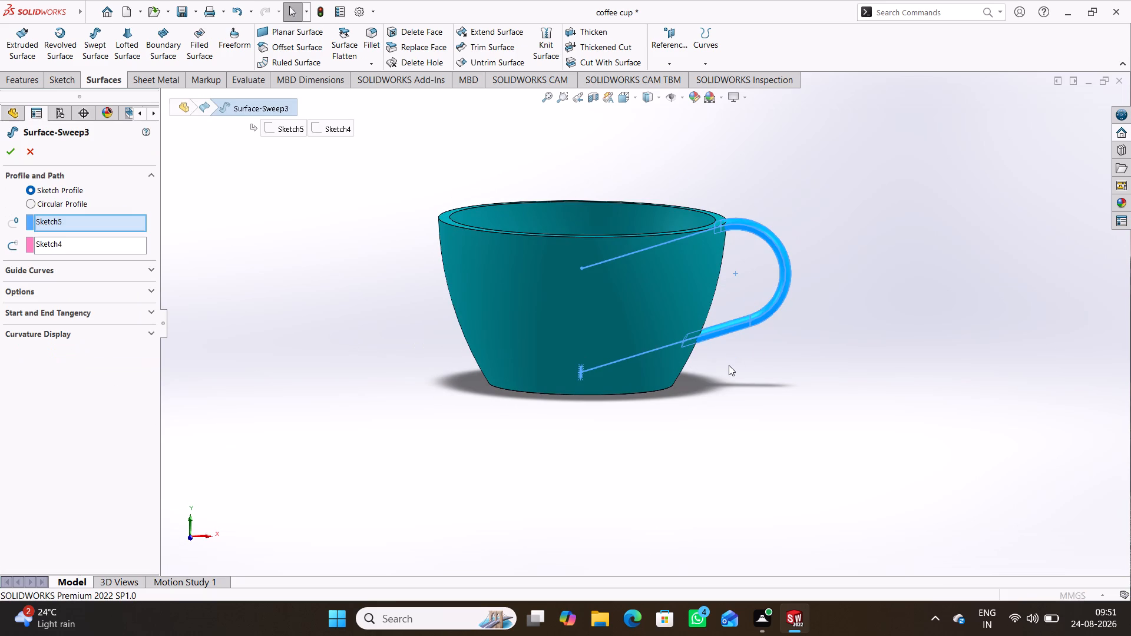
click(9, 154)
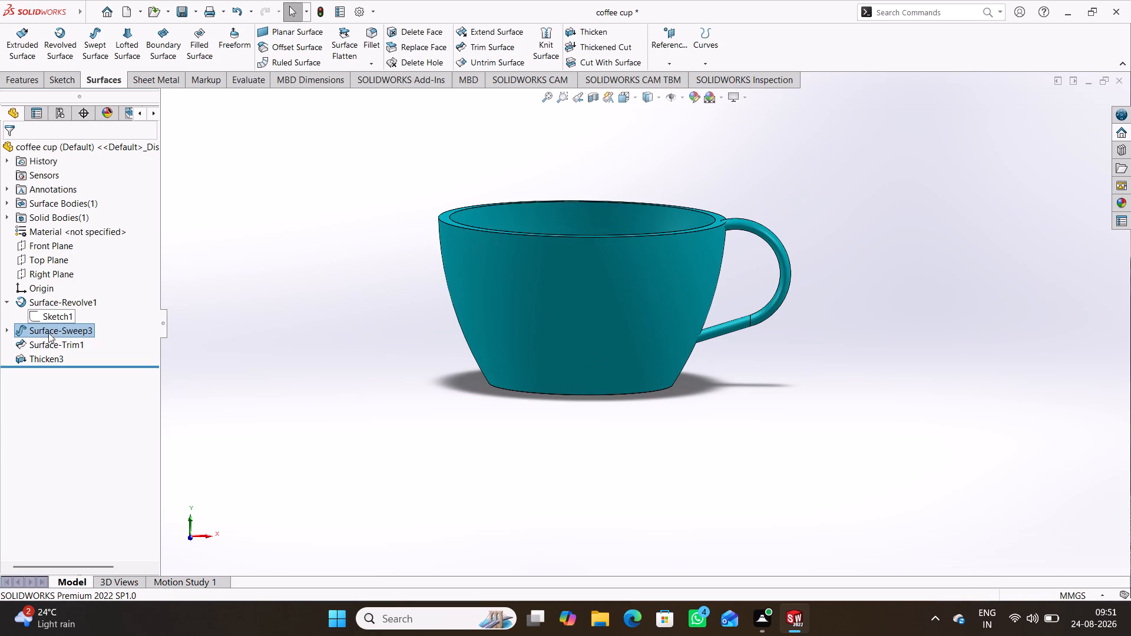
click(5, 326)
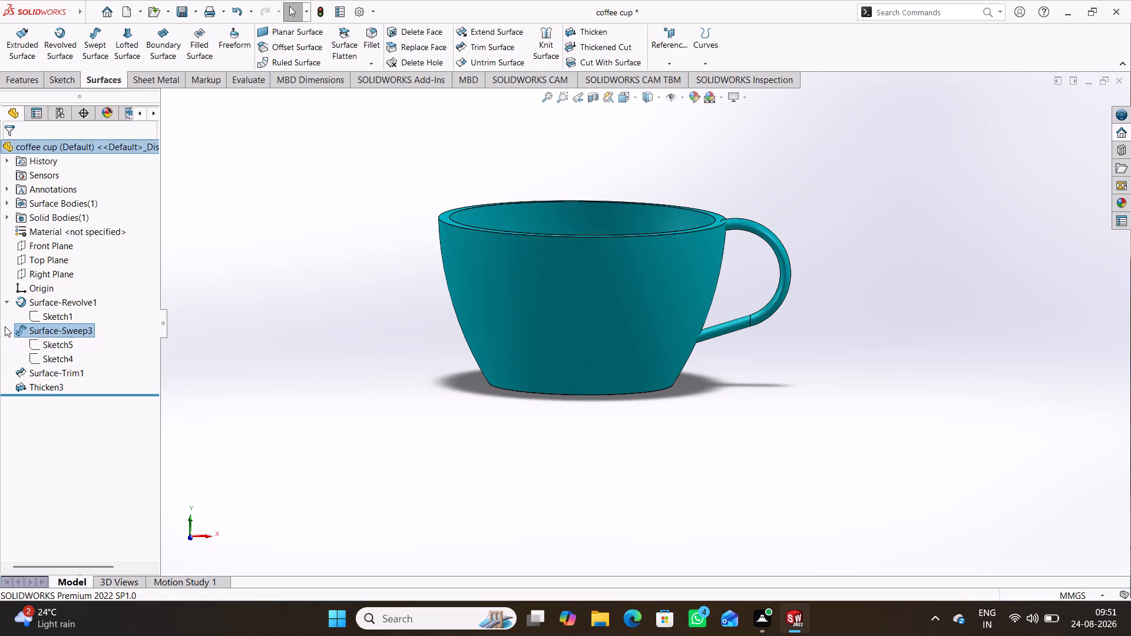
click(53, 340)
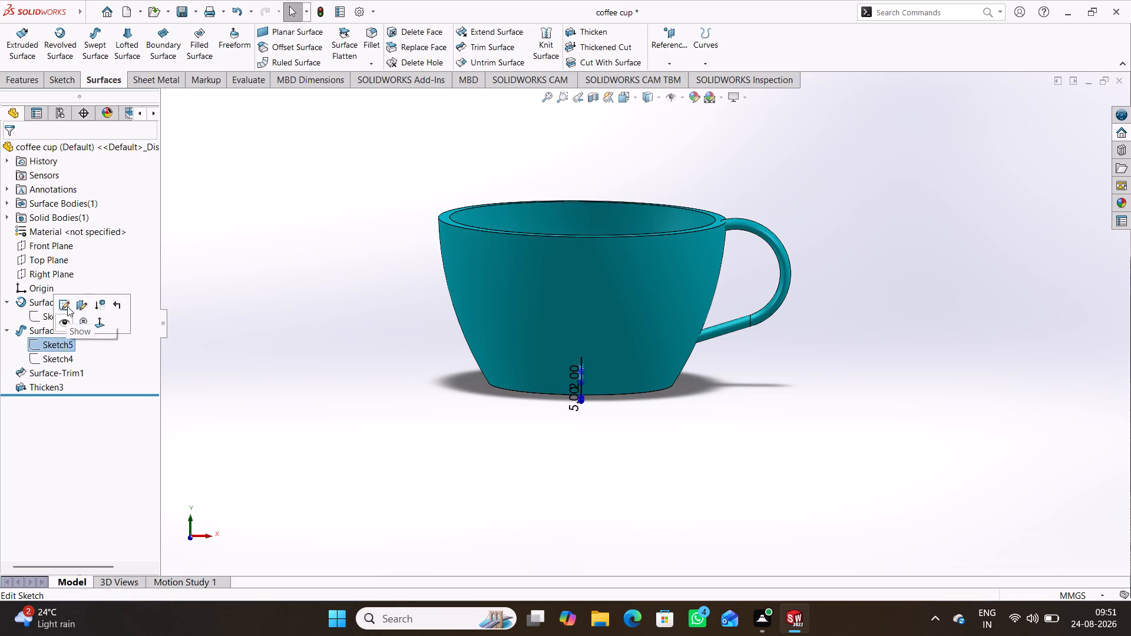
click(67, 306)
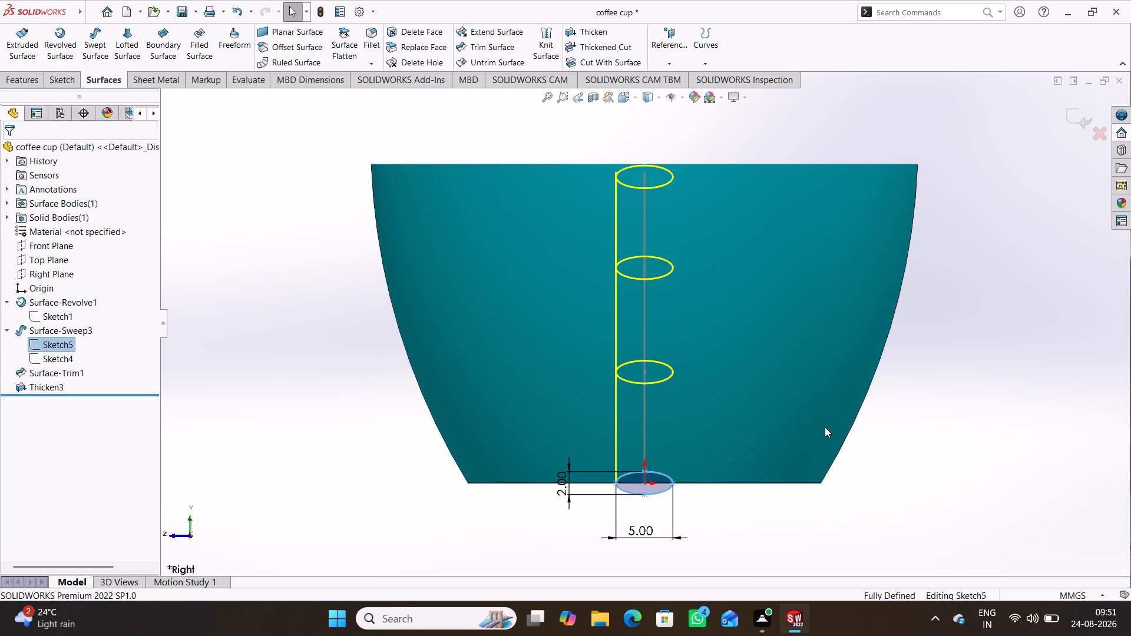
scroll(819, 448, up, 5)
middle_drag(467, 455, 491, 458)
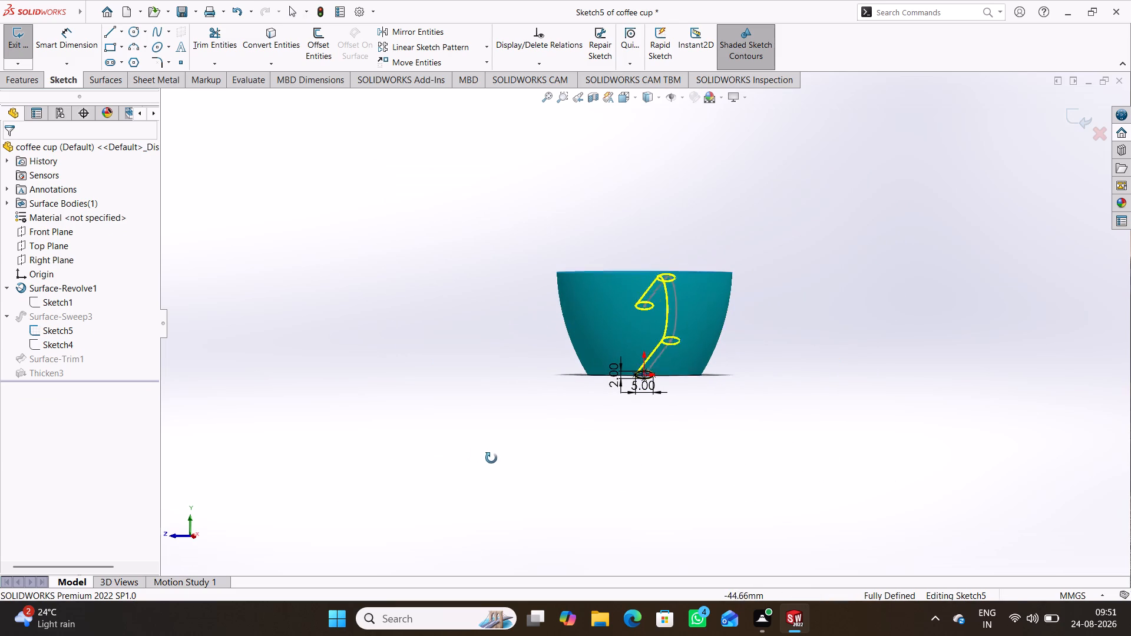
middle_drag(491, 458, 537, 472)
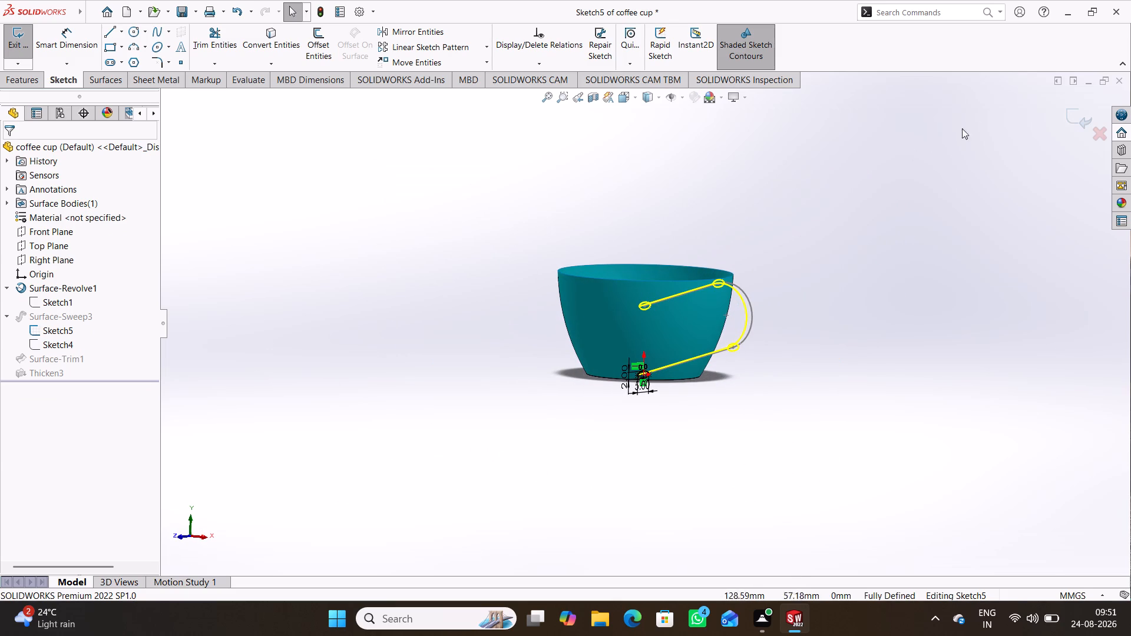
click(1068, 115)
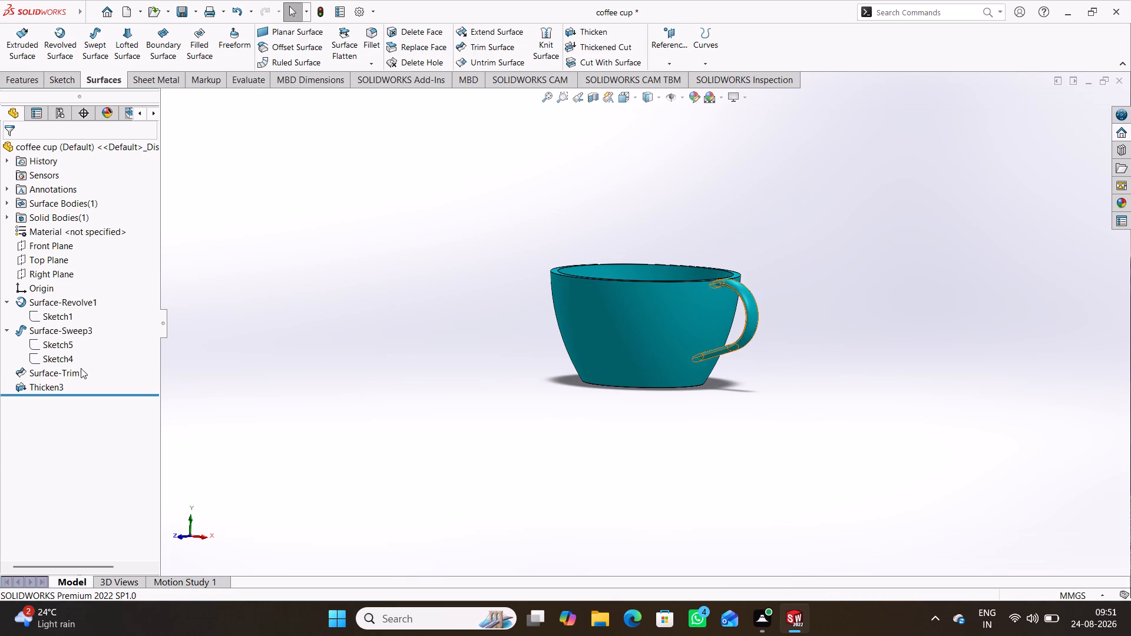
Set the horizontal distance to the upper line's outer end to 27 mm in the handle's path sketch and exit the sketch.
click(64, 359)
click(77, 324)
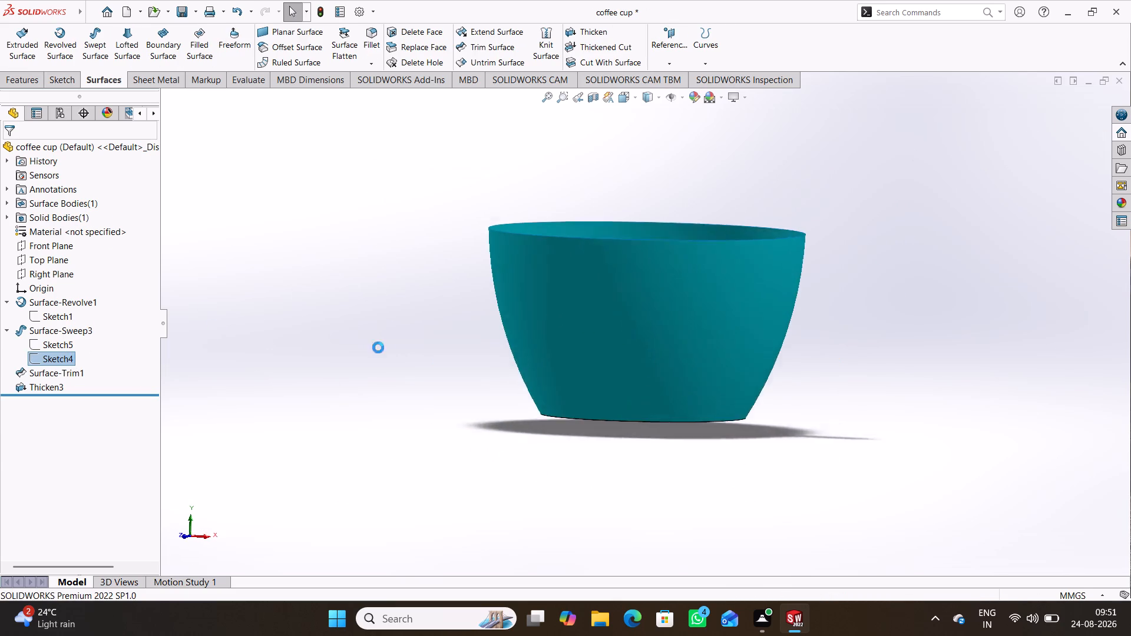
scroll(667, 446, up, 3)
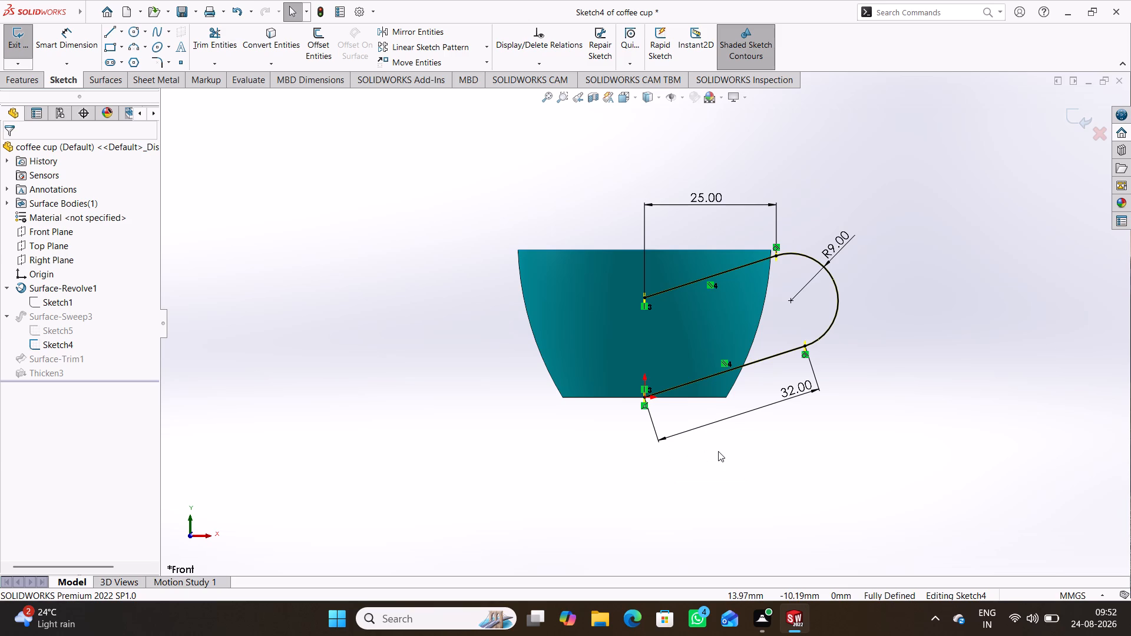
double_click(704, 198)
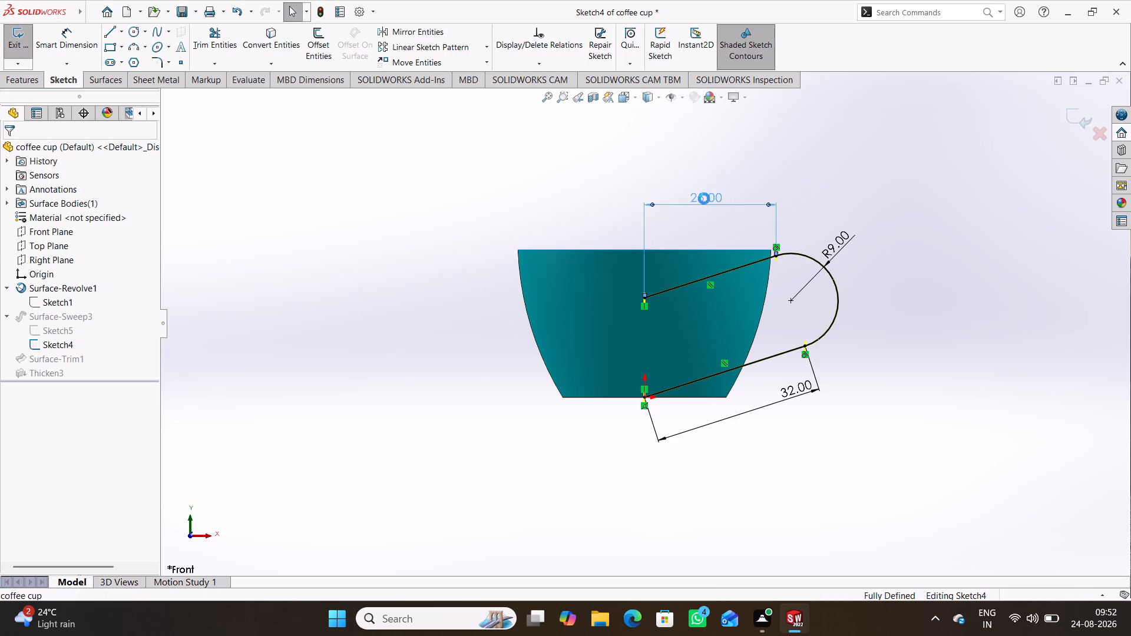
text(27)
key(Return)
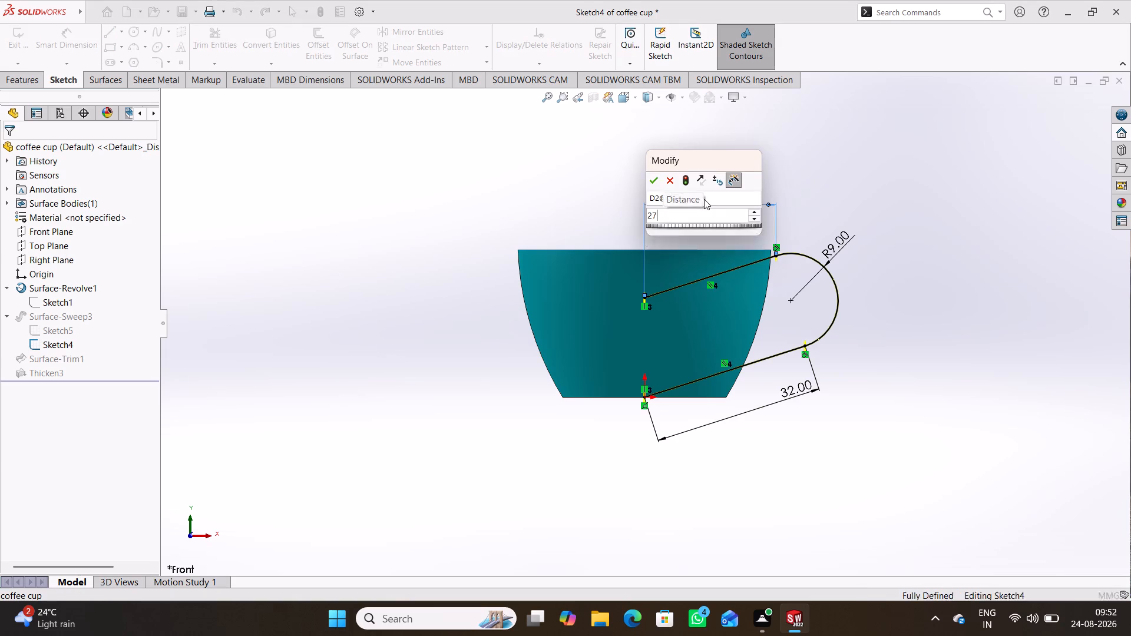
click(898, 333)
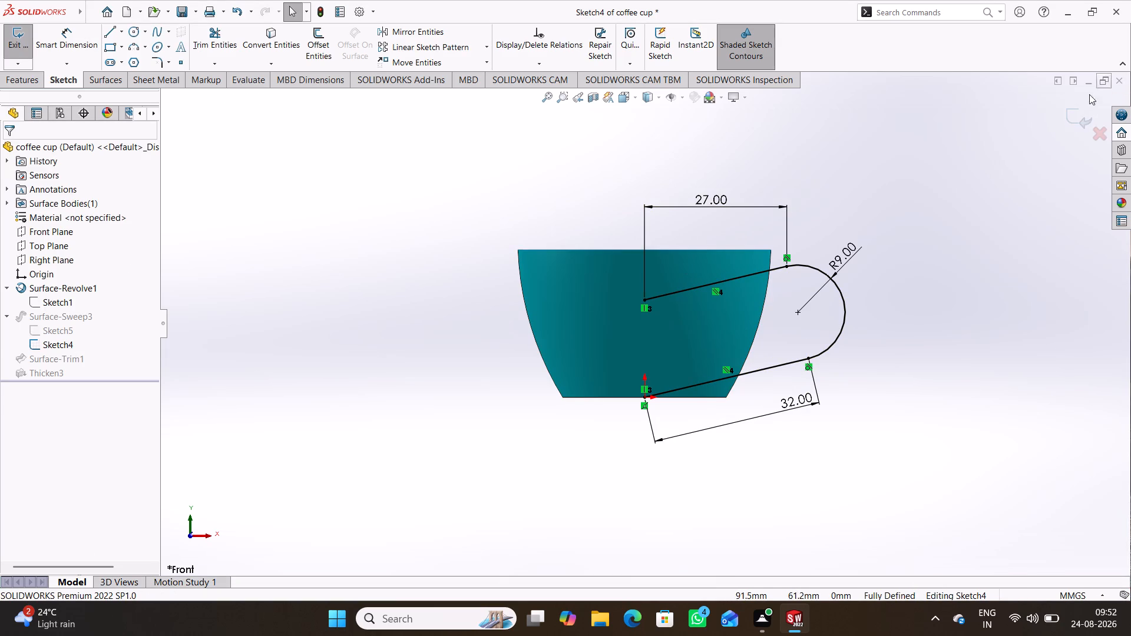
click(1078, 120)
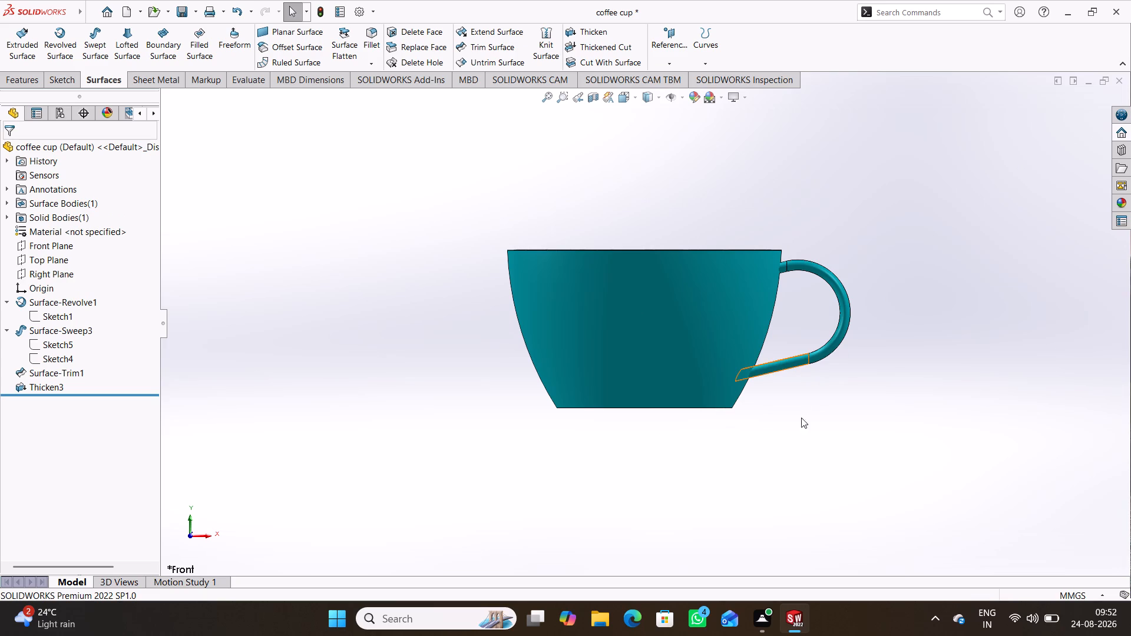
Edit the cup's Thicken feature so the wall thickness is added on the inner side of the revolved surface.
middle_drag(800, 432, 741, 464)
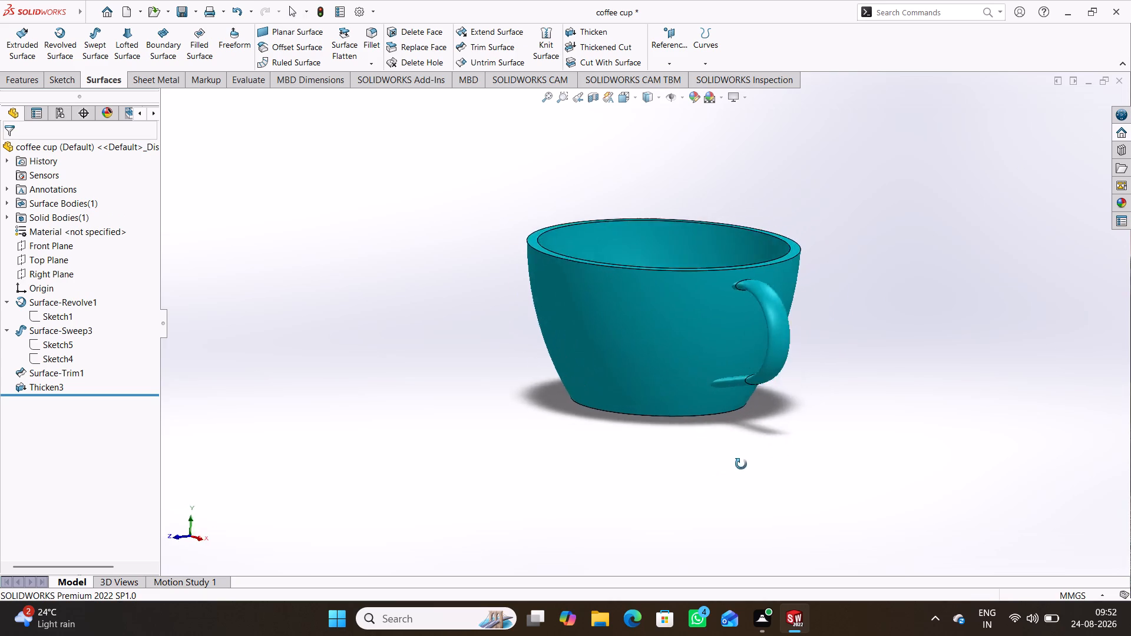
middle_drag(741, 464, 766, 488)
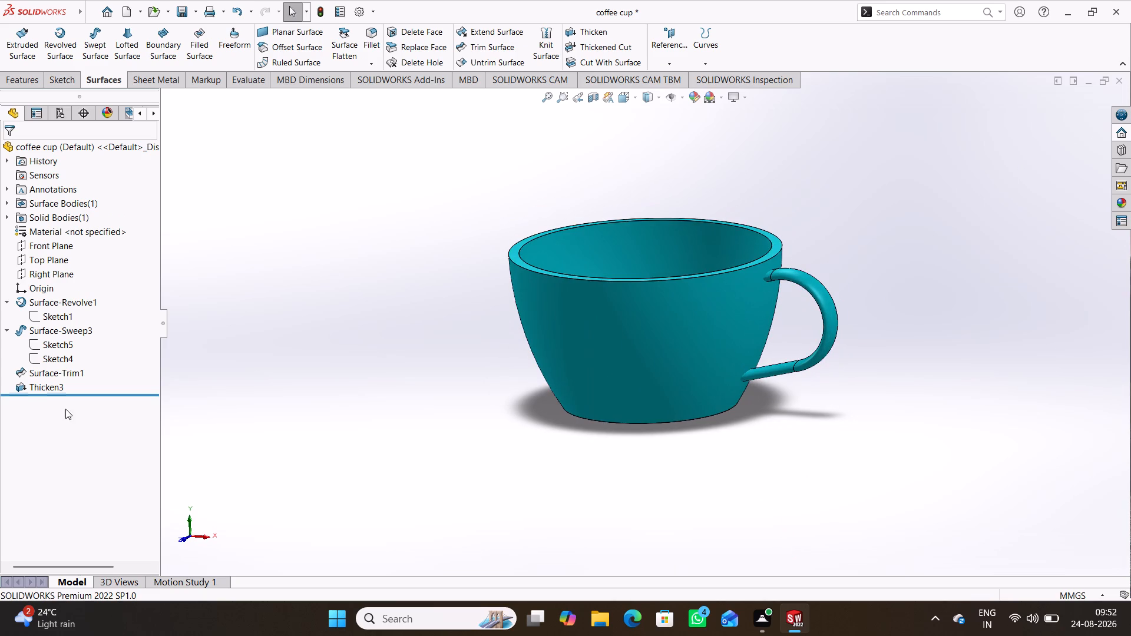
click(41, 384)
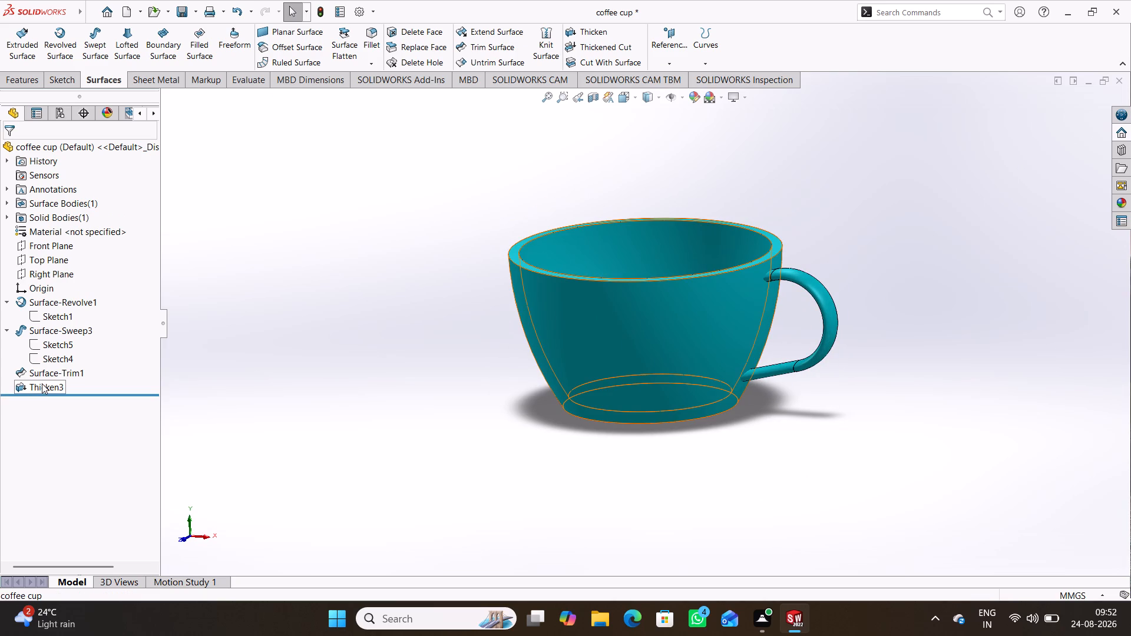
click(211, 383)
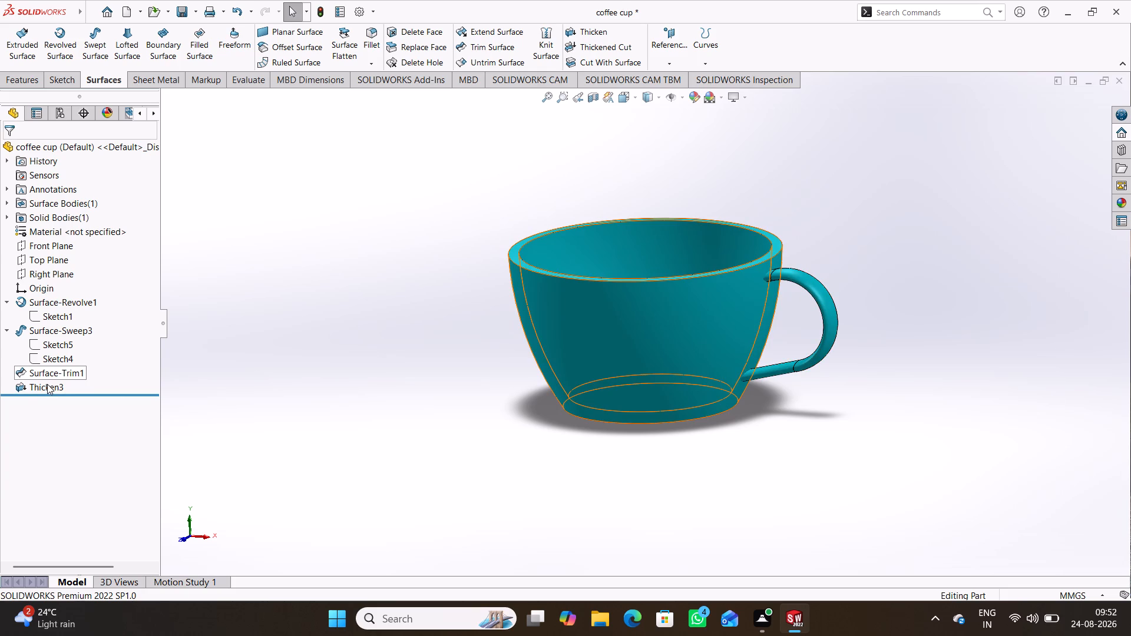
click(47, 384)
click(64, 348)
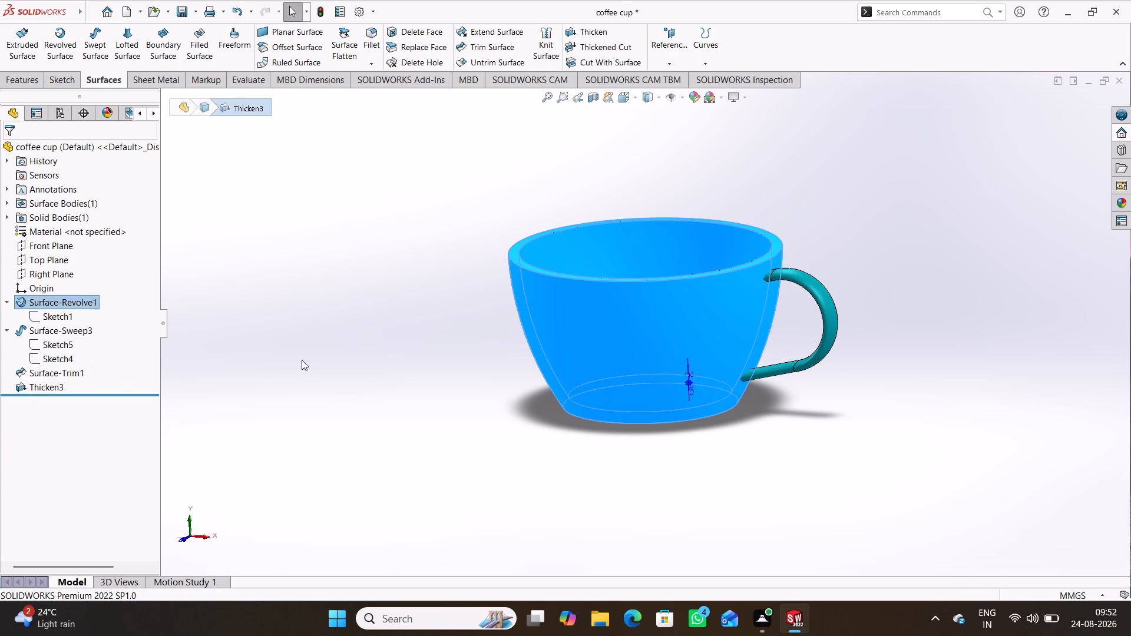
middle_drag(696, 386, 716, 478)
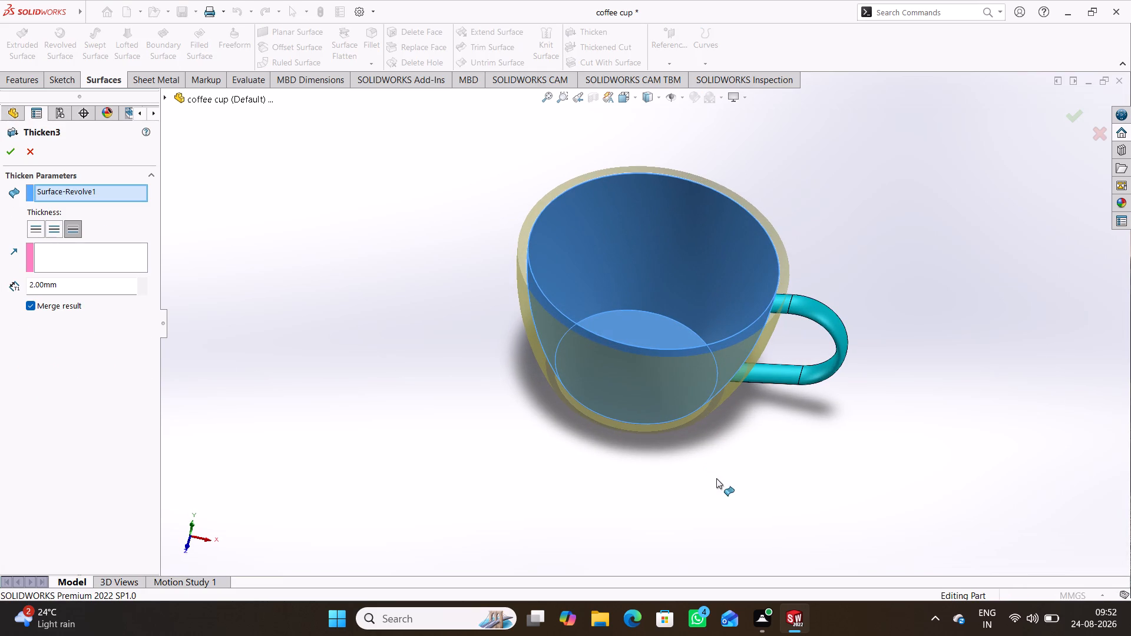
click(37, 227)
middle_drag(322, 303, 328, 356)
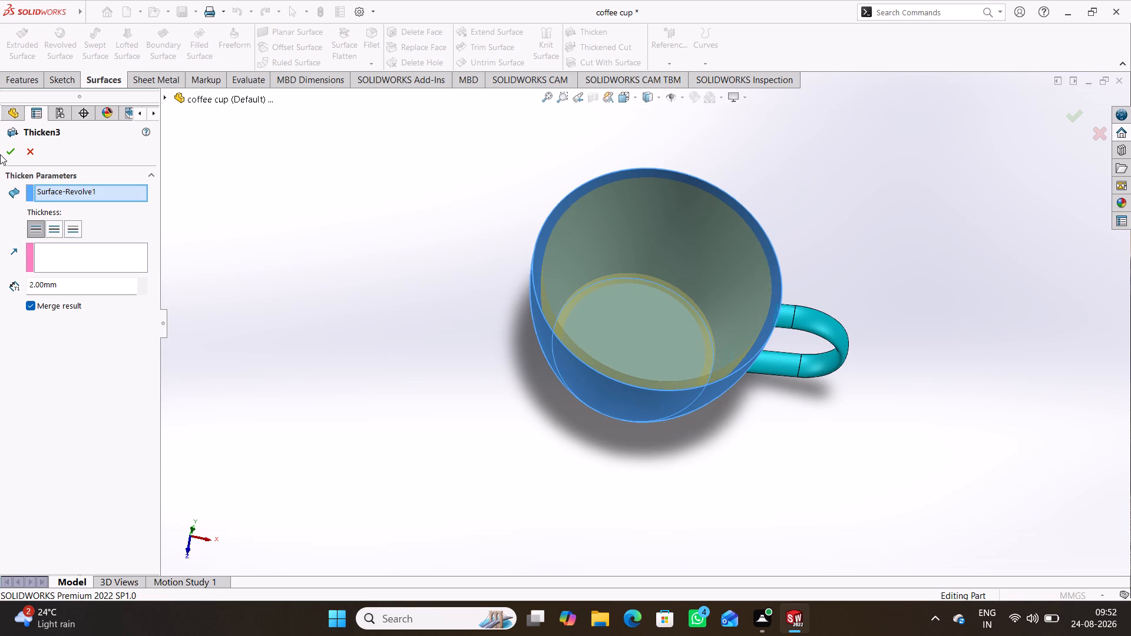
click(9, 153)
middle_drag(416, 389, 401, 284)
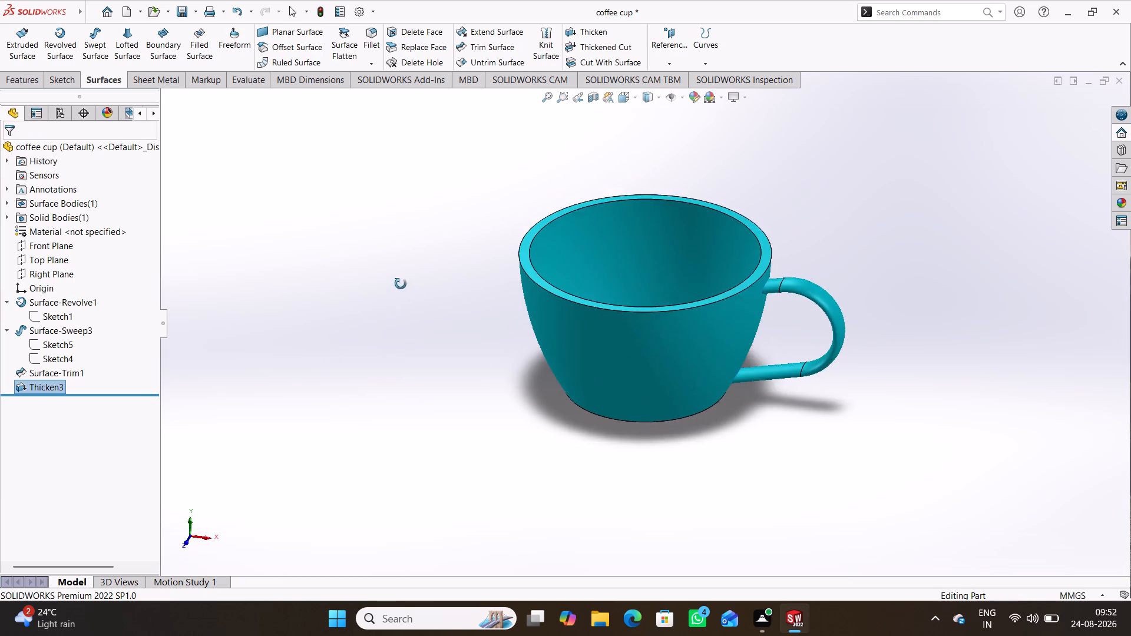
middle_drag(401, 284, 386, 303)
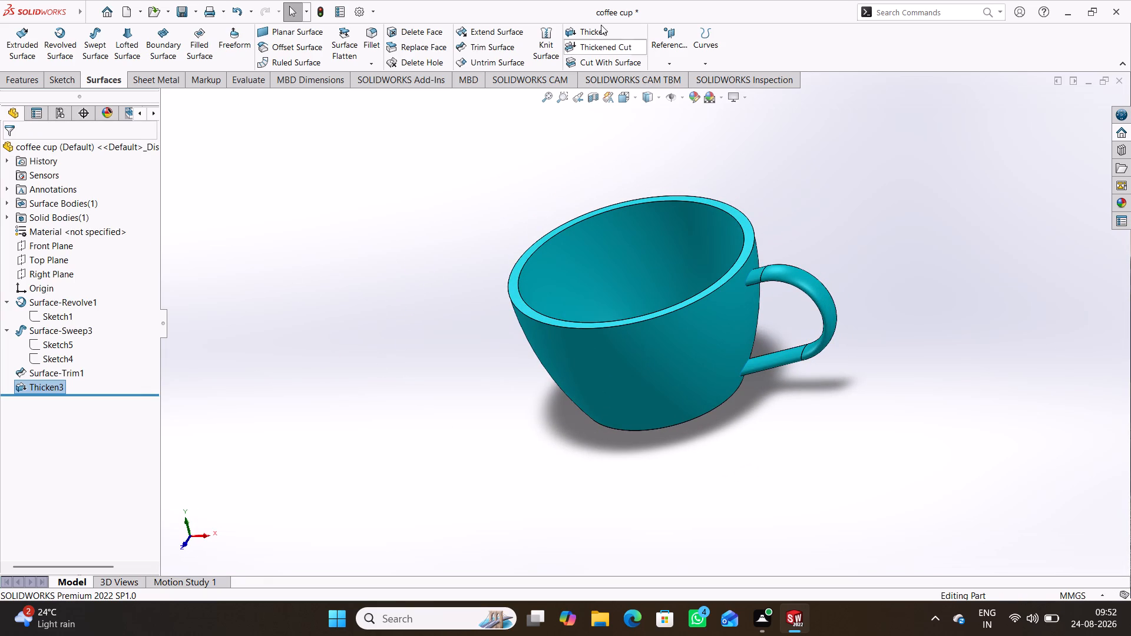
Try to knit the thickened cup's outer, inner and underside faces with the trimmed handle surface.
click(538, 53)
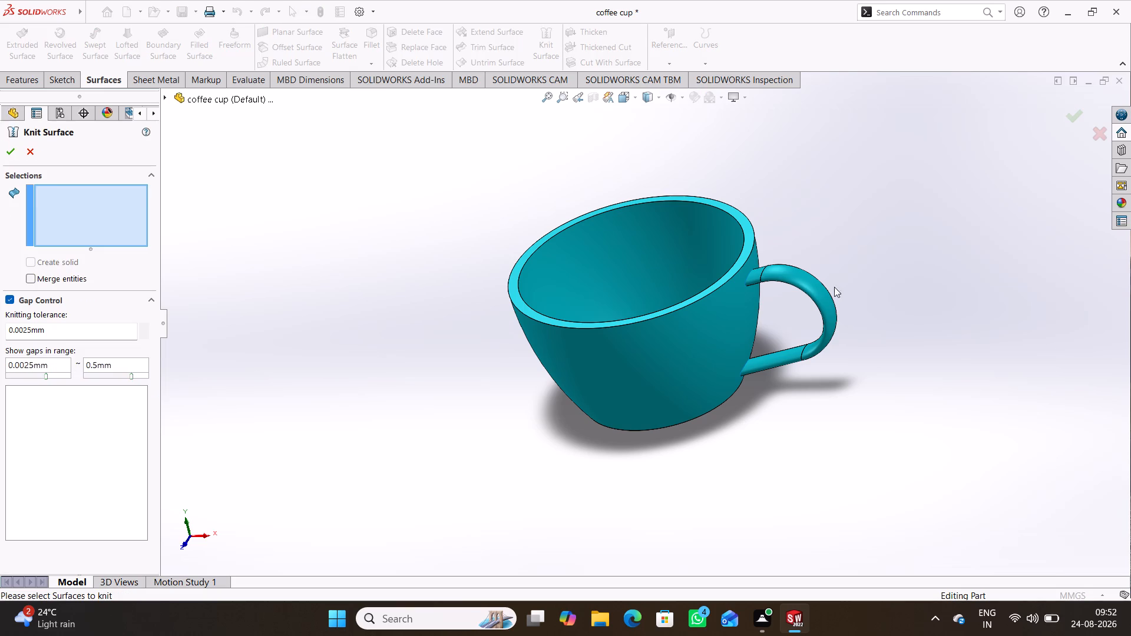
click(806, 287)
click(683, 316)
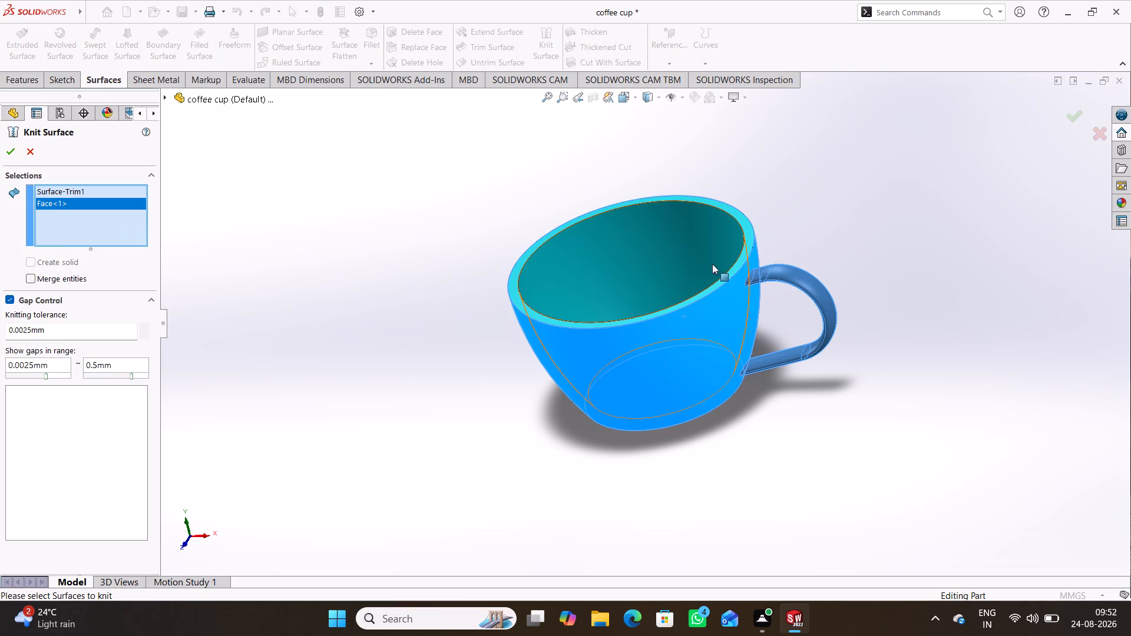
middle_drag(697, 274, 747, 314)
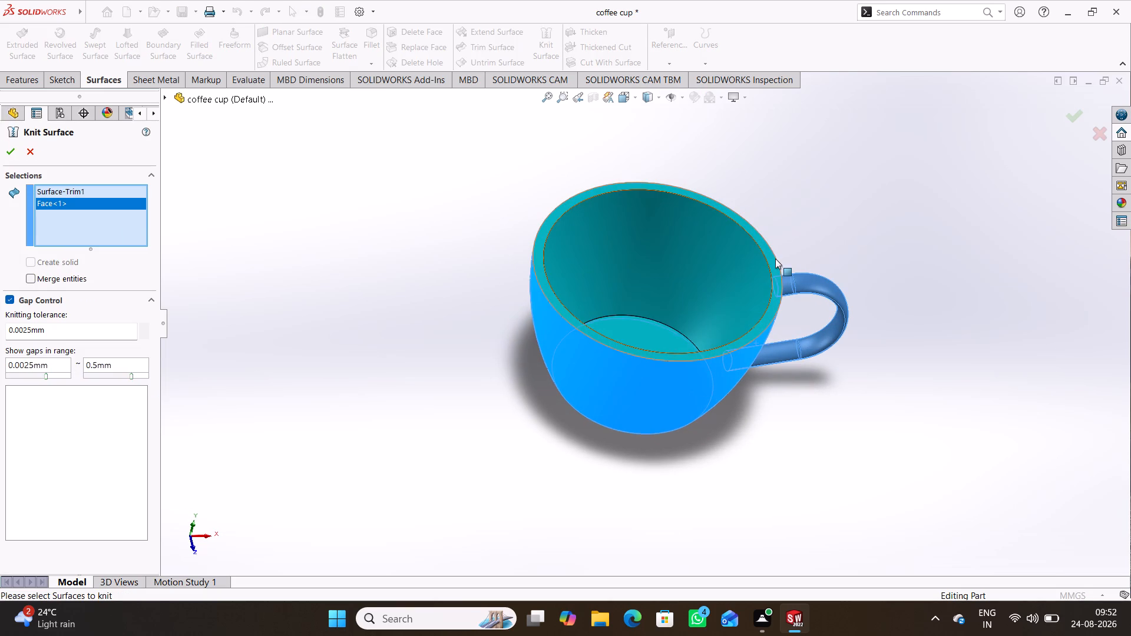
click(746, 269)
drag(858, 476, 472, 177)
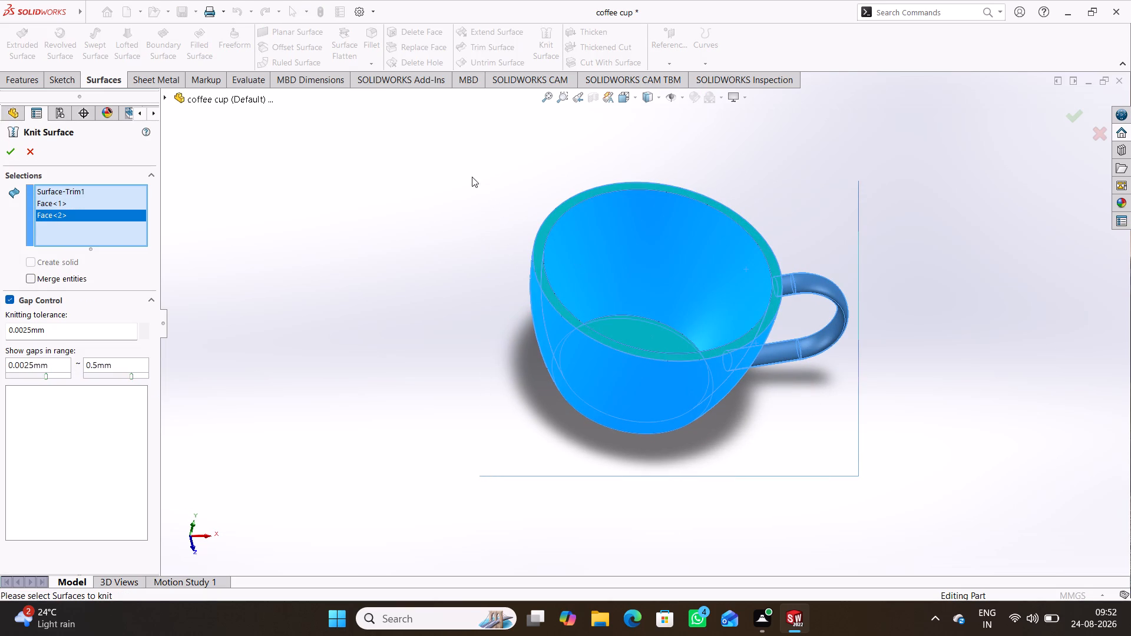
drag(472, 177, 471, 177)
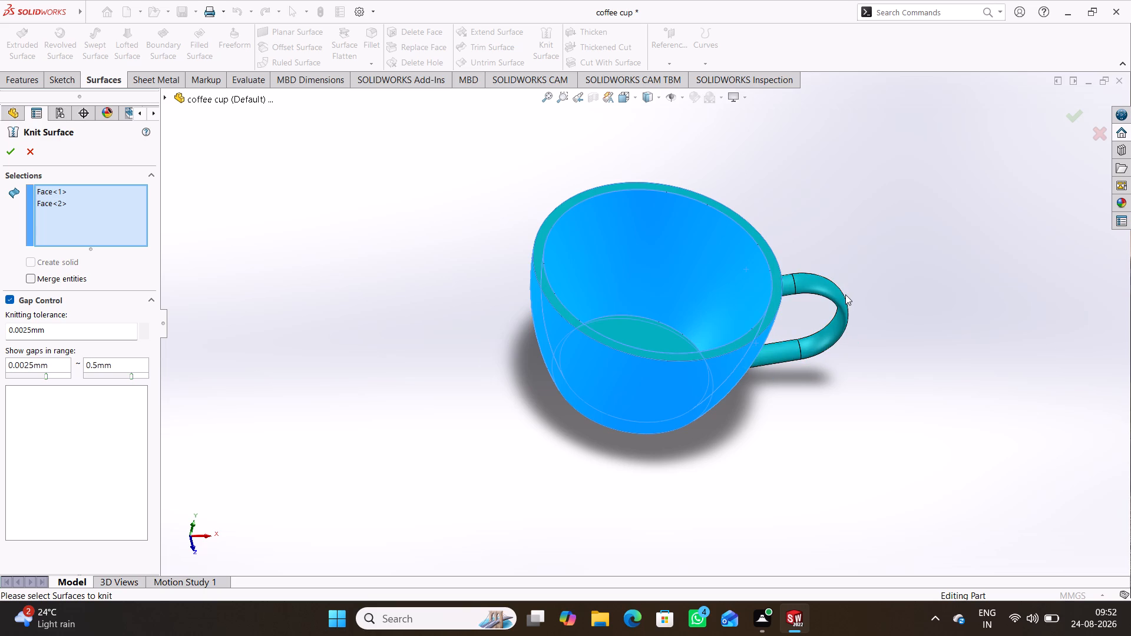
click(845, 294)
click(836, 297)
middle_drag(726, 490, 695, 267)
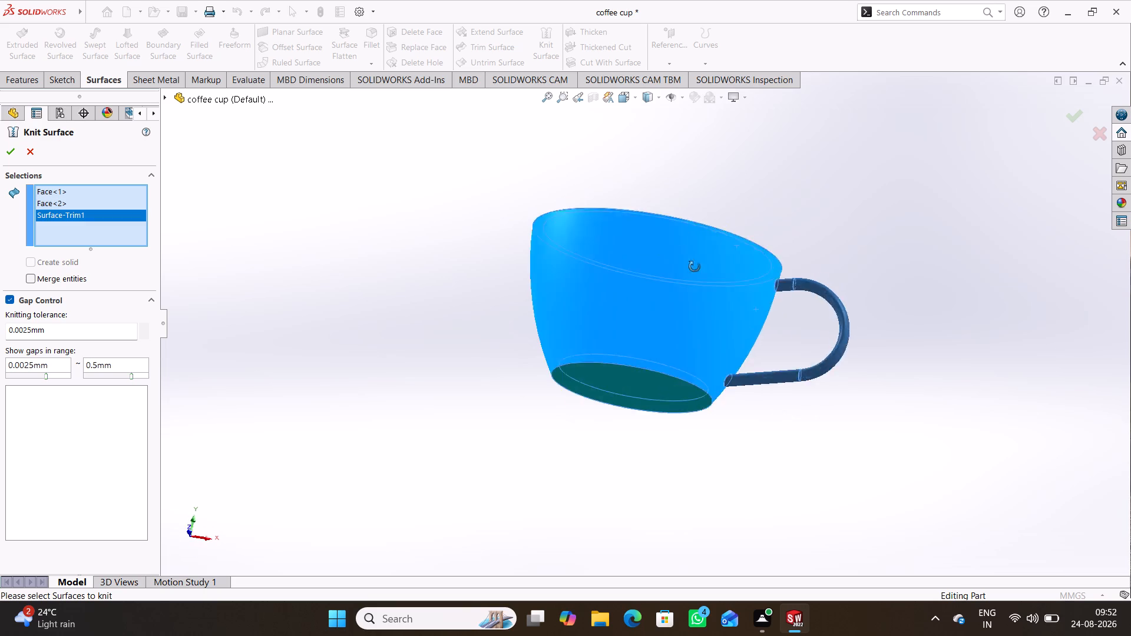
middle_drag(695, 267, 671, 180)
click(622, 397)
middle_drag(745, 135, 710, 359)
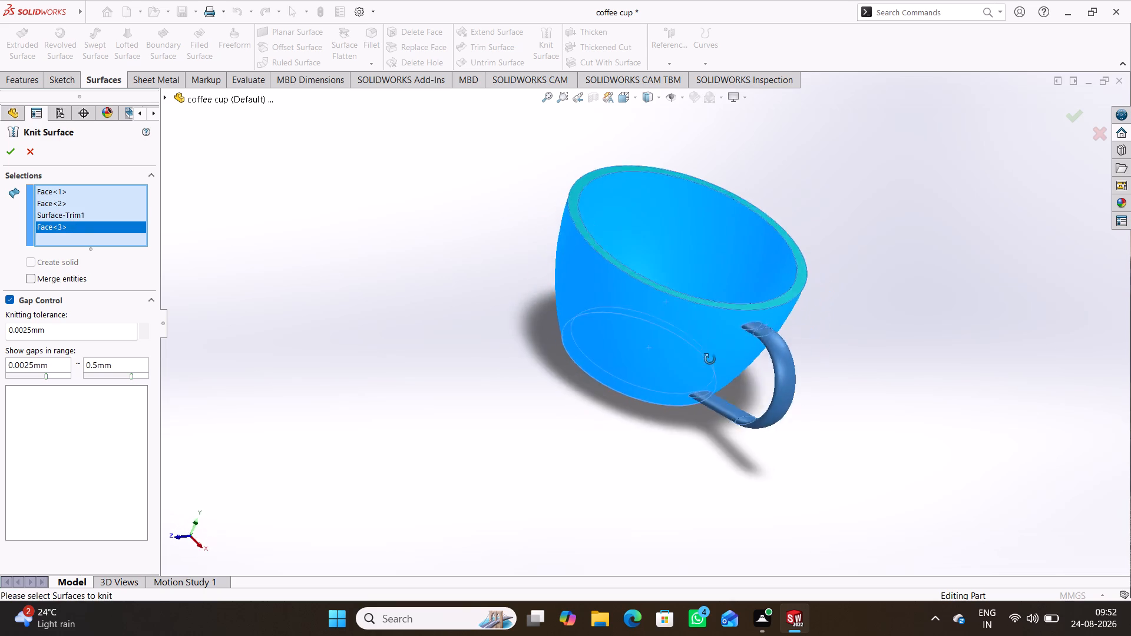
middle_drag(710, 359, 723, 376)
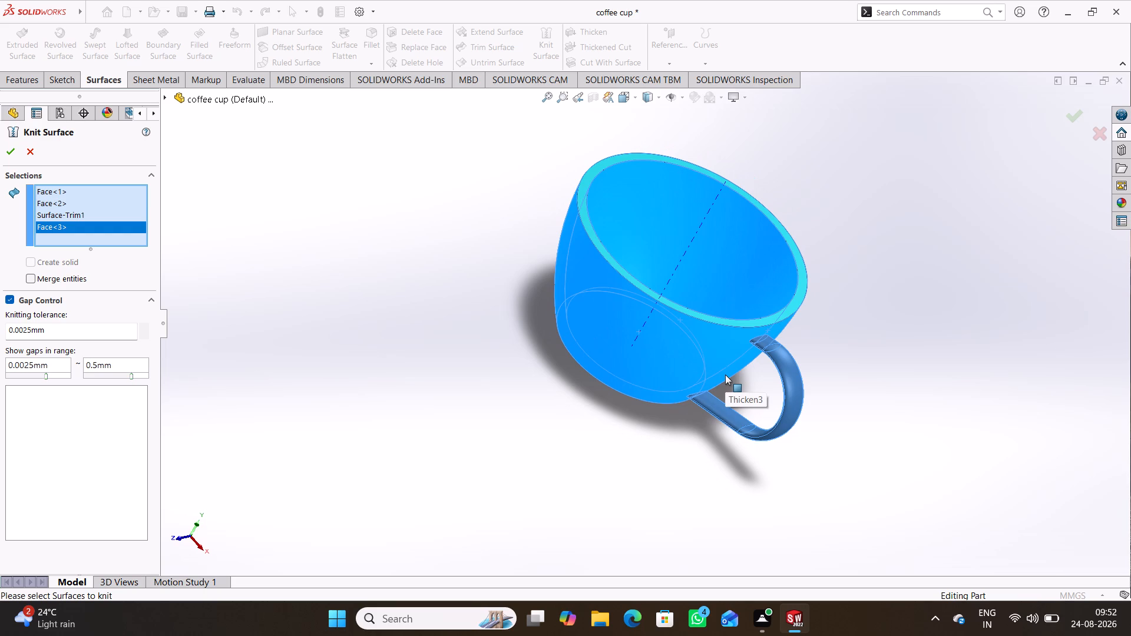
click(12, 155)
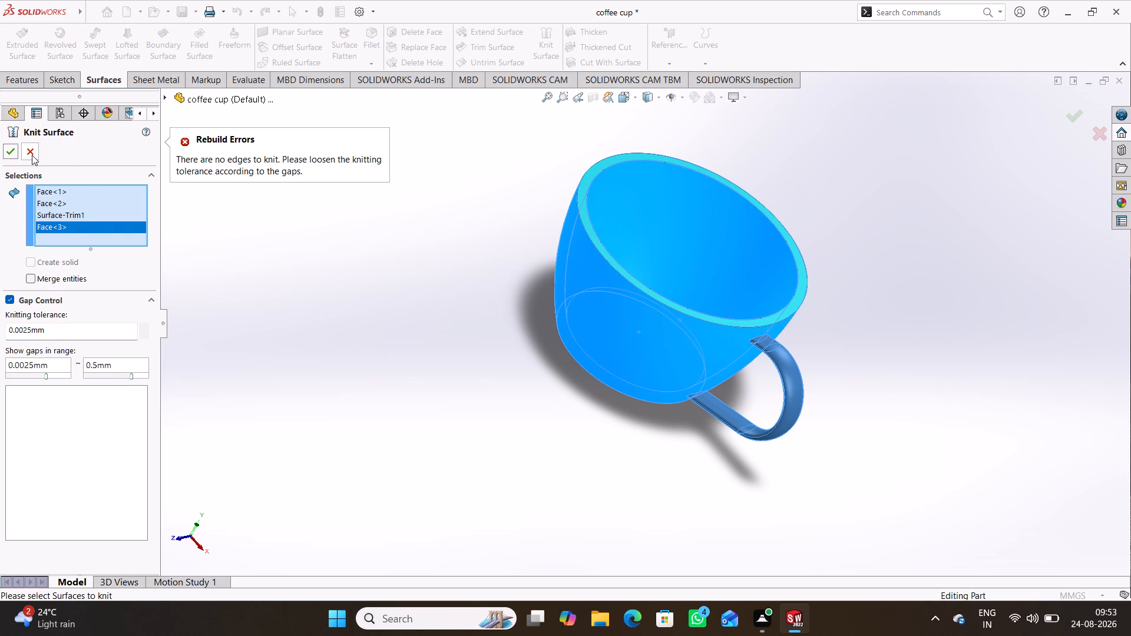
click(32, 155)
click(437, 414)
Save the coffee cup part.
middle_drag(436, 432, 469, 360)
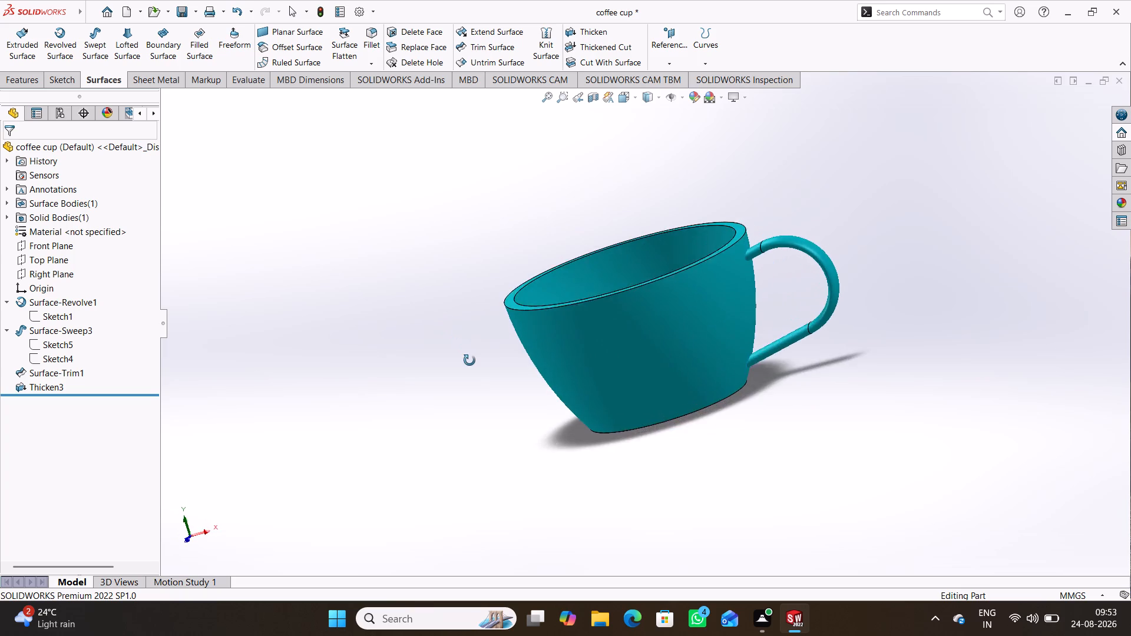
middle_drag(469, 360, 493, 369)
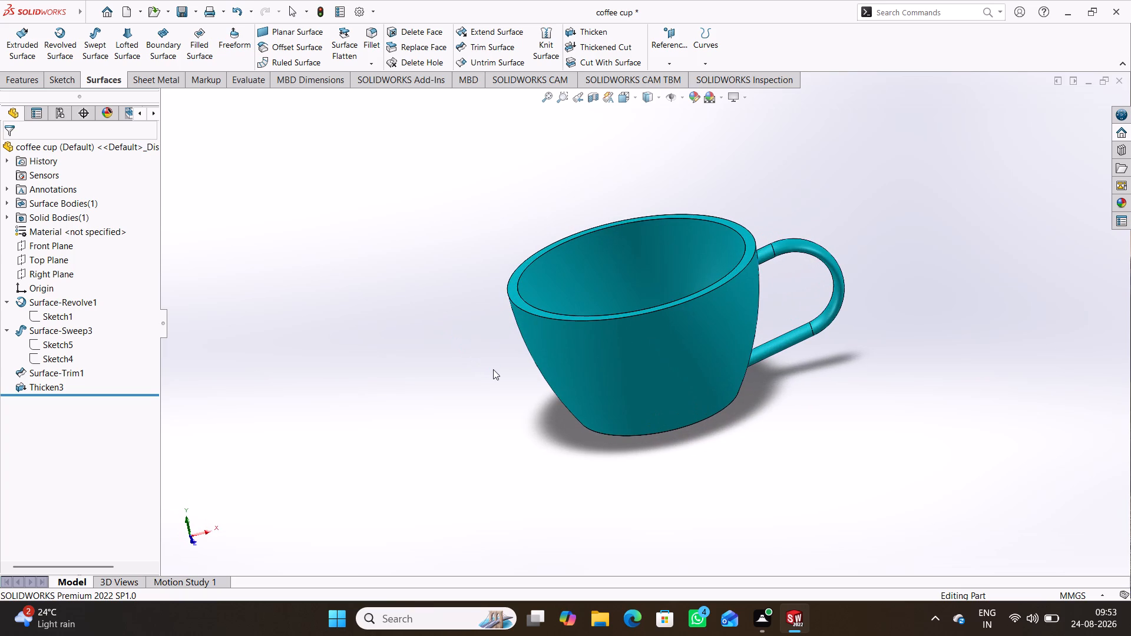
key(ctrl+s)
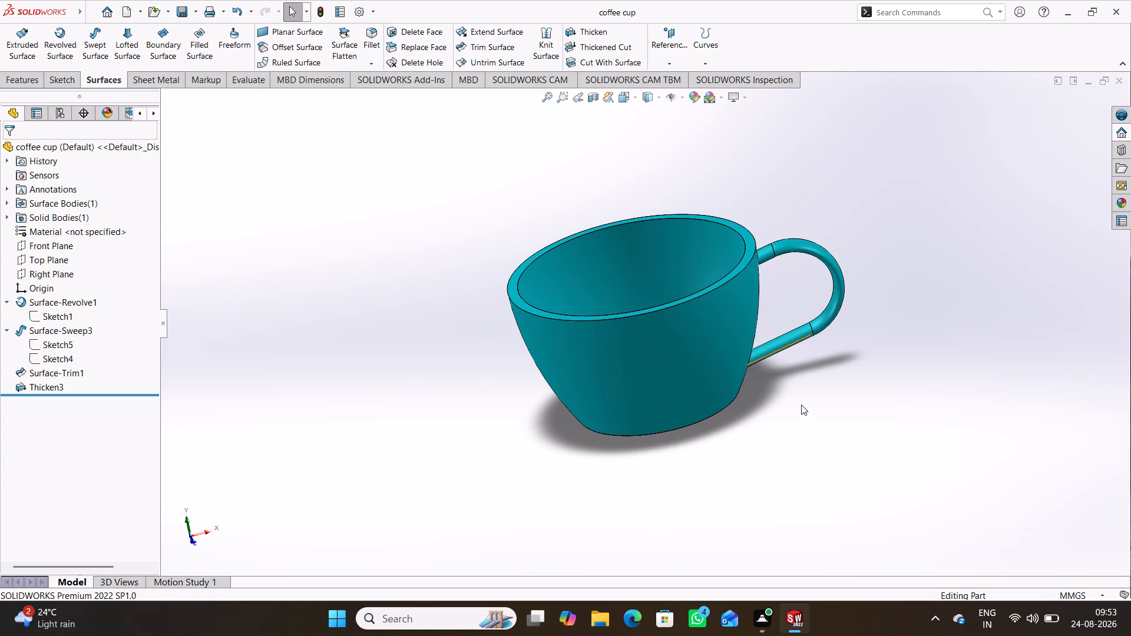
Delete the cup's Thicken3 feature, leaving the revolved and handle features in place.
middle_drag(802, 419, 734, 420)
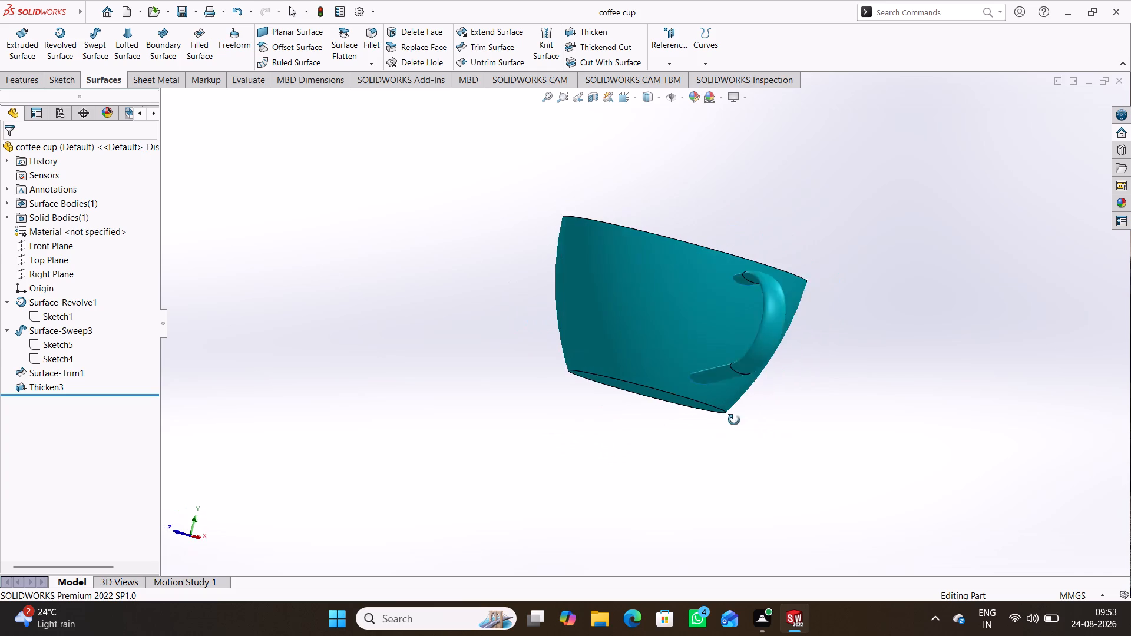
middle_drag(734, 420, 763, 491)
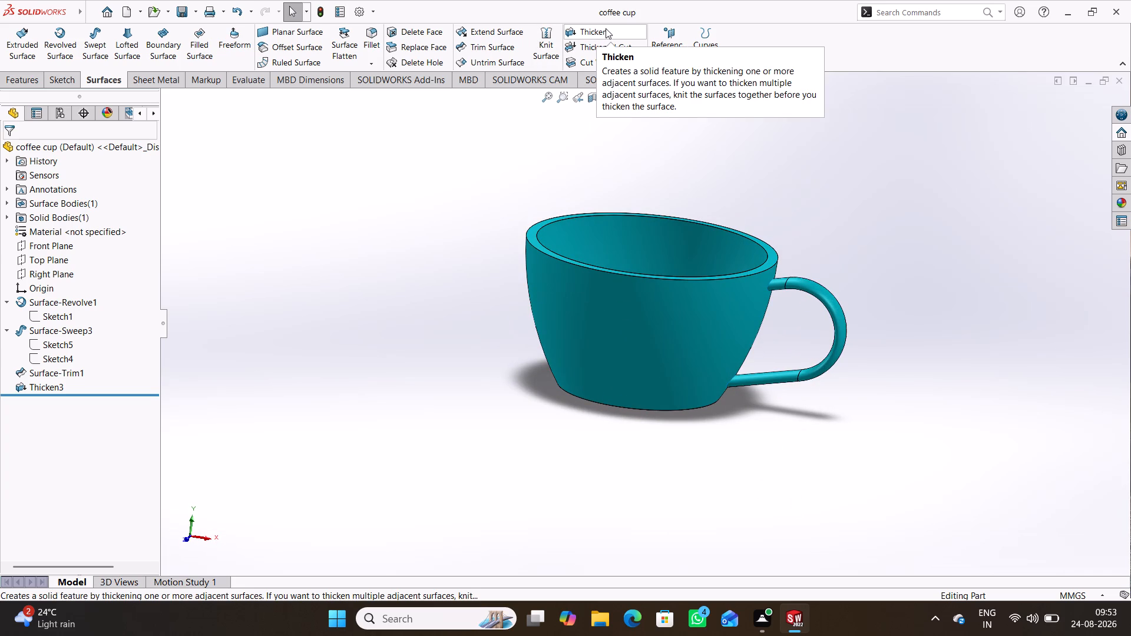
click(358, 163)
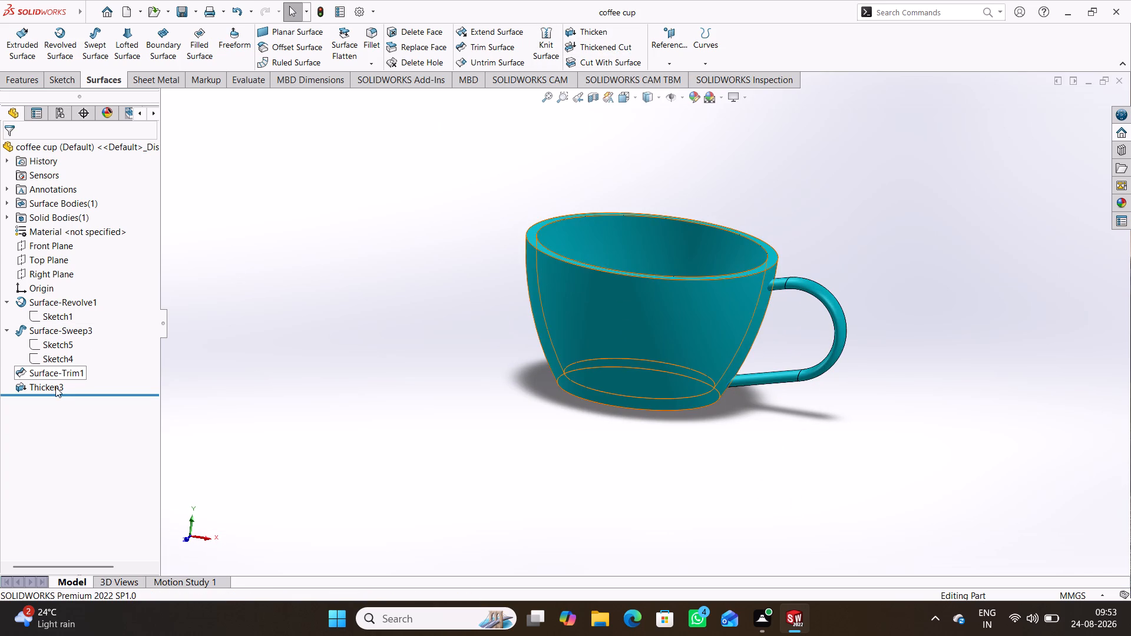
right_click(55, 387)
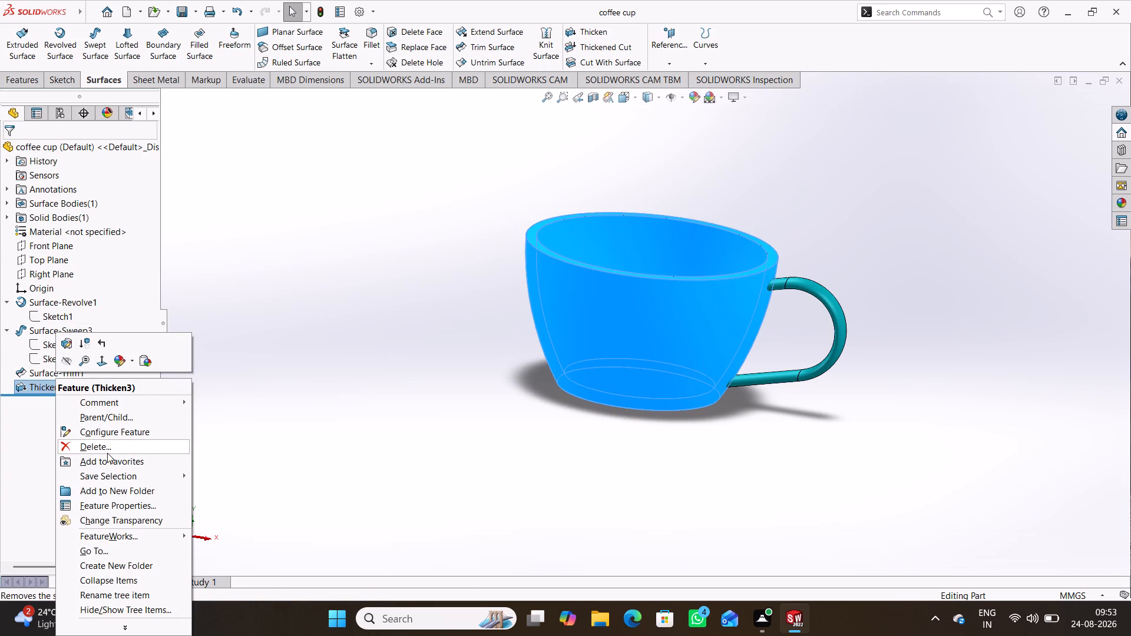
click(107, 451)
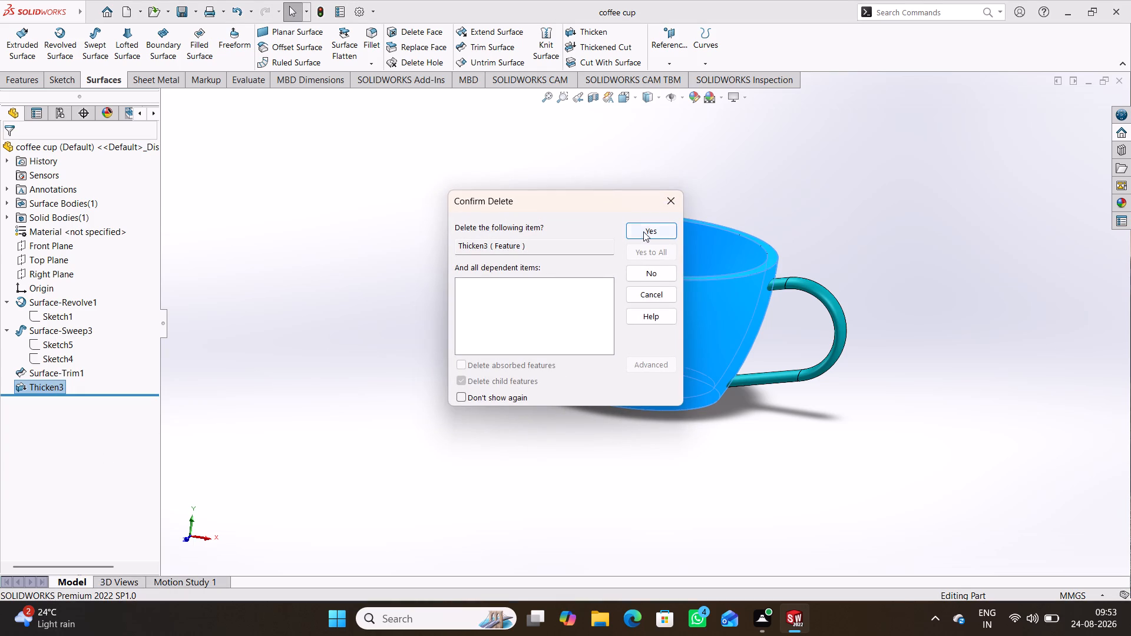
click(644, 231)
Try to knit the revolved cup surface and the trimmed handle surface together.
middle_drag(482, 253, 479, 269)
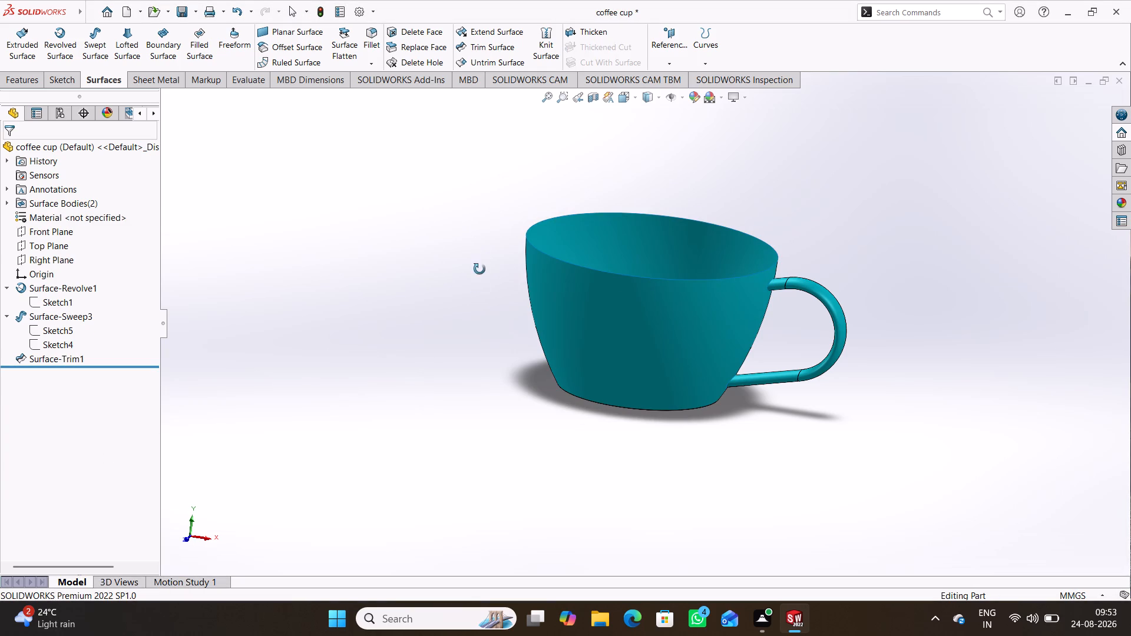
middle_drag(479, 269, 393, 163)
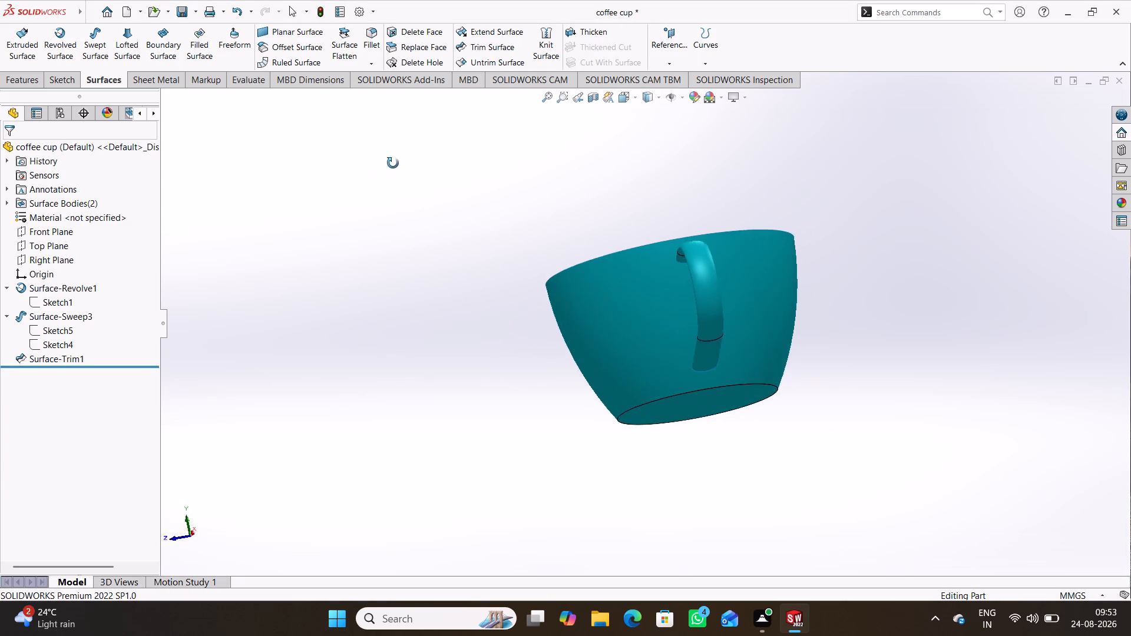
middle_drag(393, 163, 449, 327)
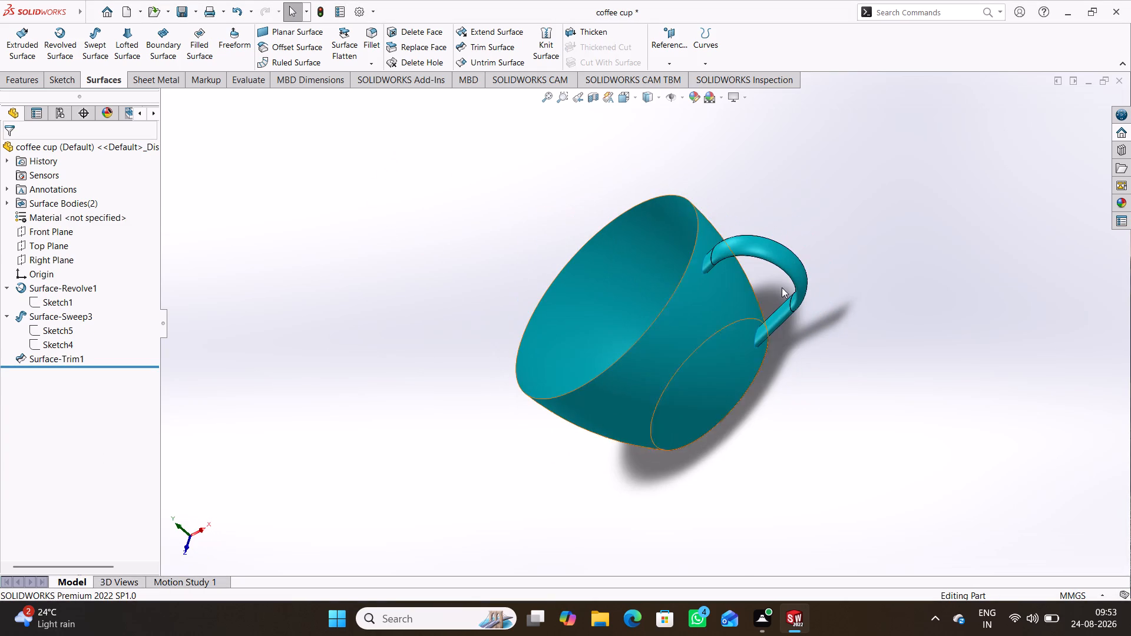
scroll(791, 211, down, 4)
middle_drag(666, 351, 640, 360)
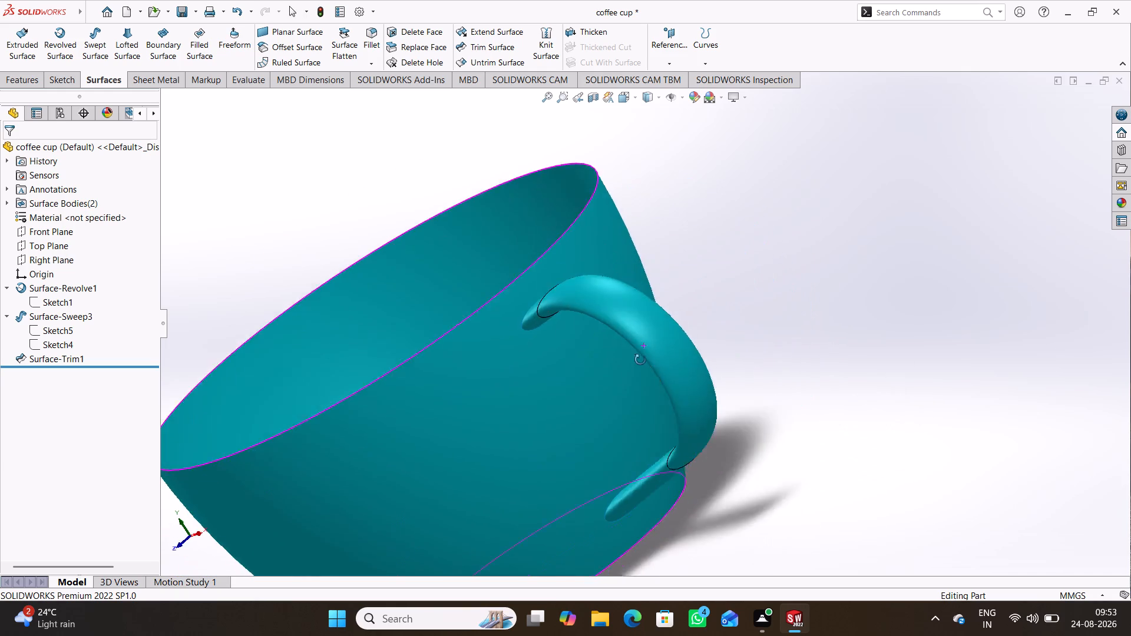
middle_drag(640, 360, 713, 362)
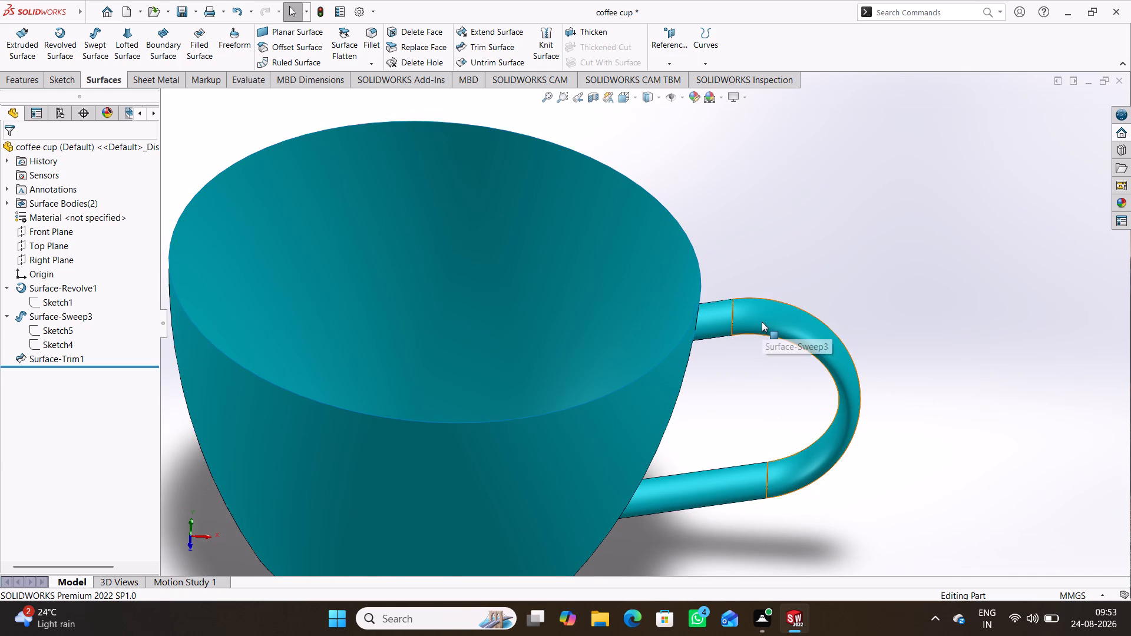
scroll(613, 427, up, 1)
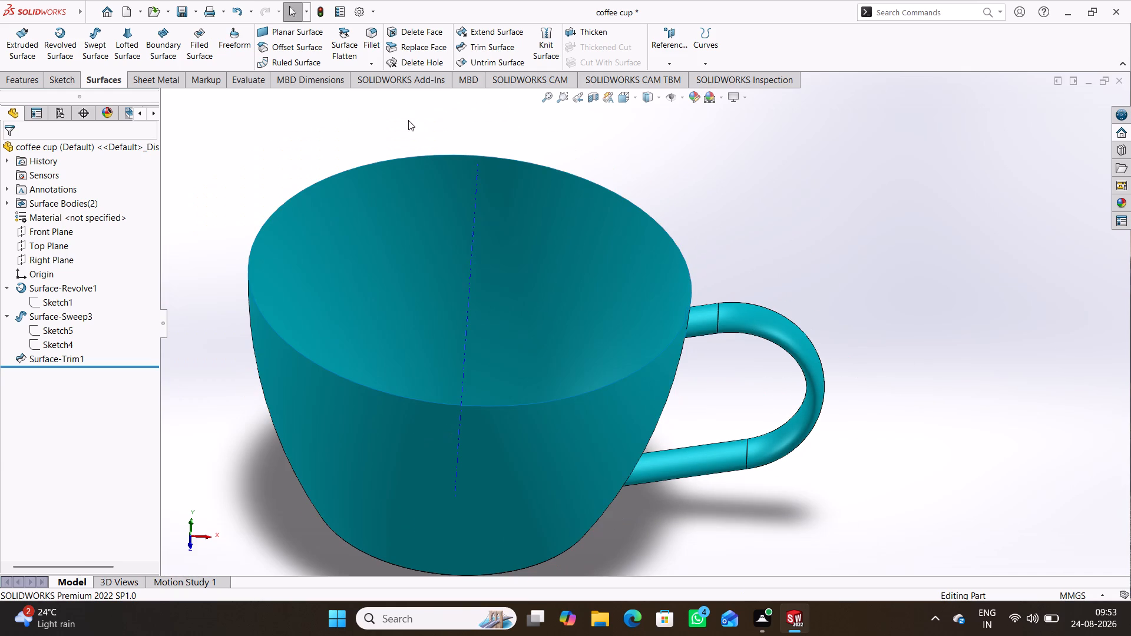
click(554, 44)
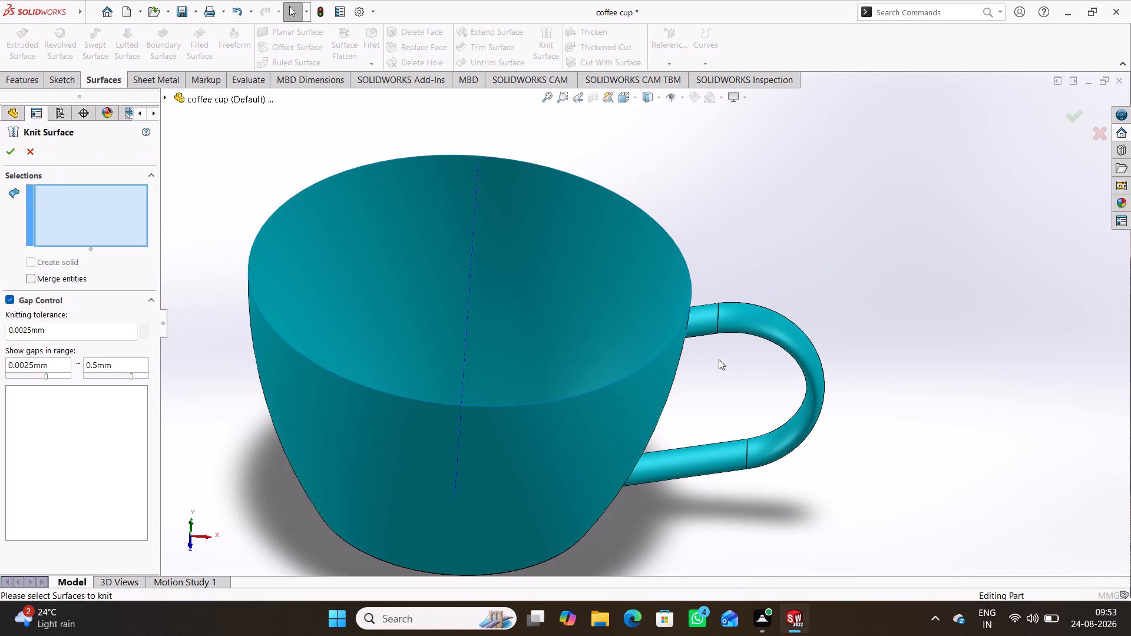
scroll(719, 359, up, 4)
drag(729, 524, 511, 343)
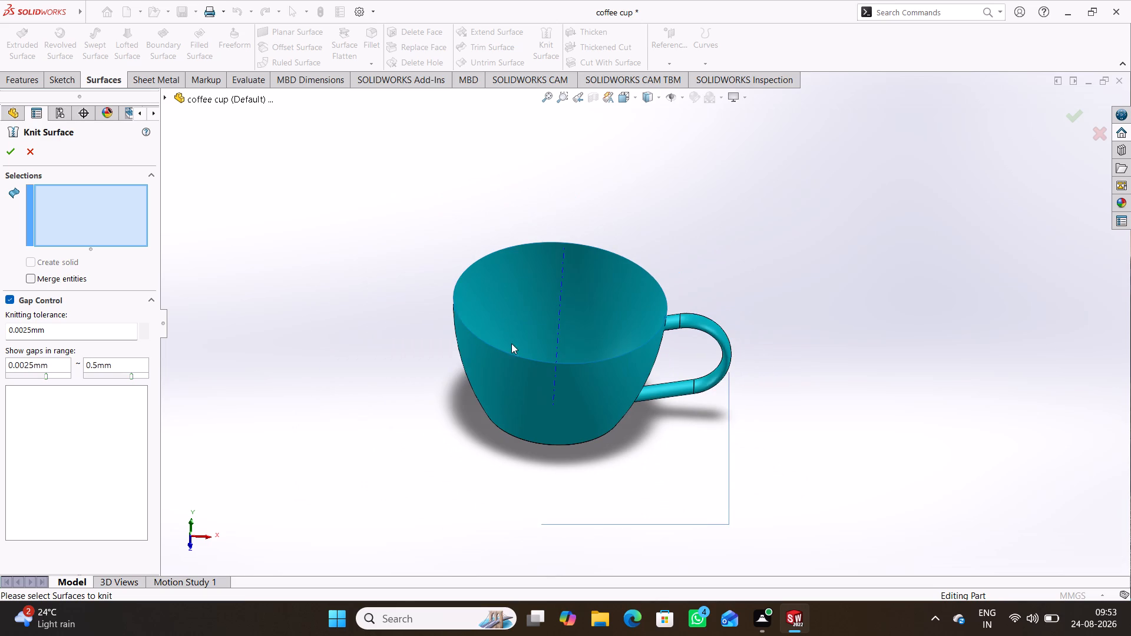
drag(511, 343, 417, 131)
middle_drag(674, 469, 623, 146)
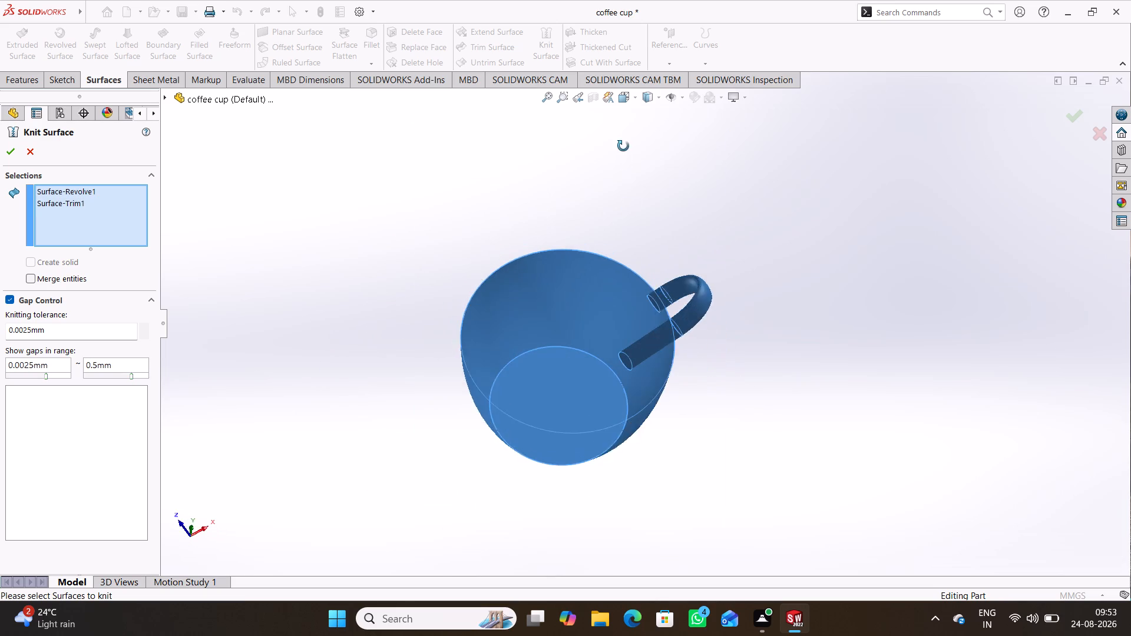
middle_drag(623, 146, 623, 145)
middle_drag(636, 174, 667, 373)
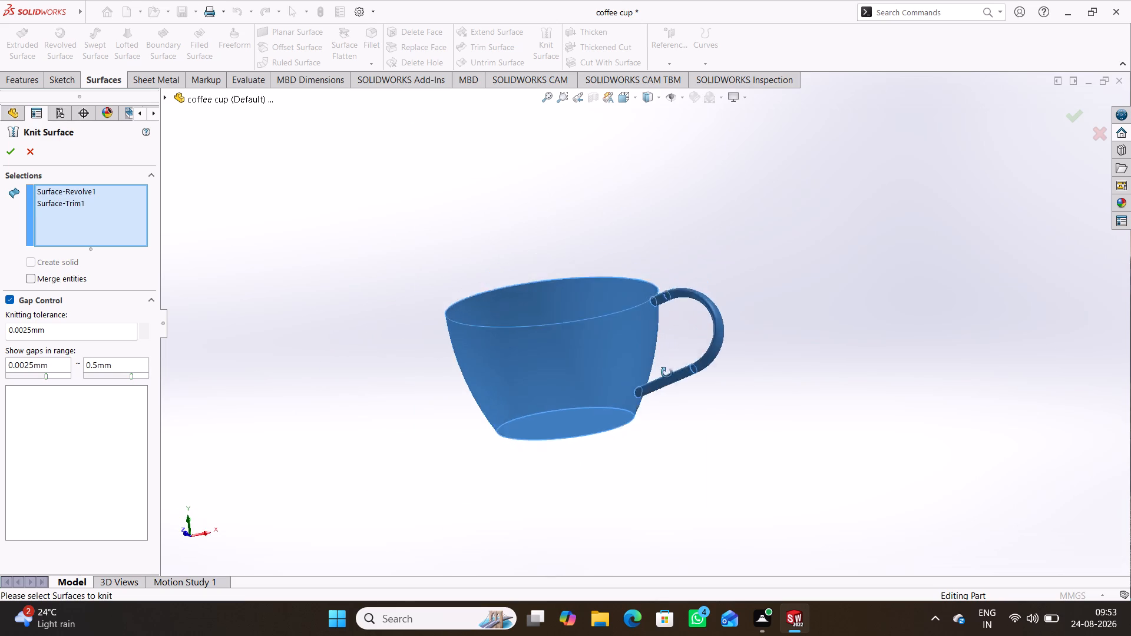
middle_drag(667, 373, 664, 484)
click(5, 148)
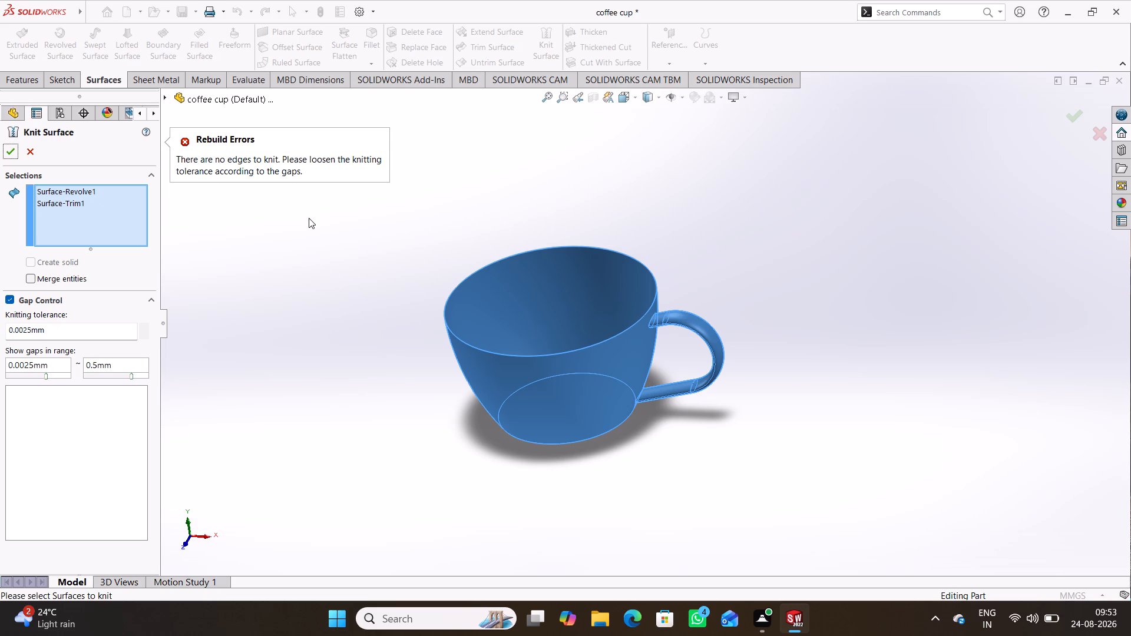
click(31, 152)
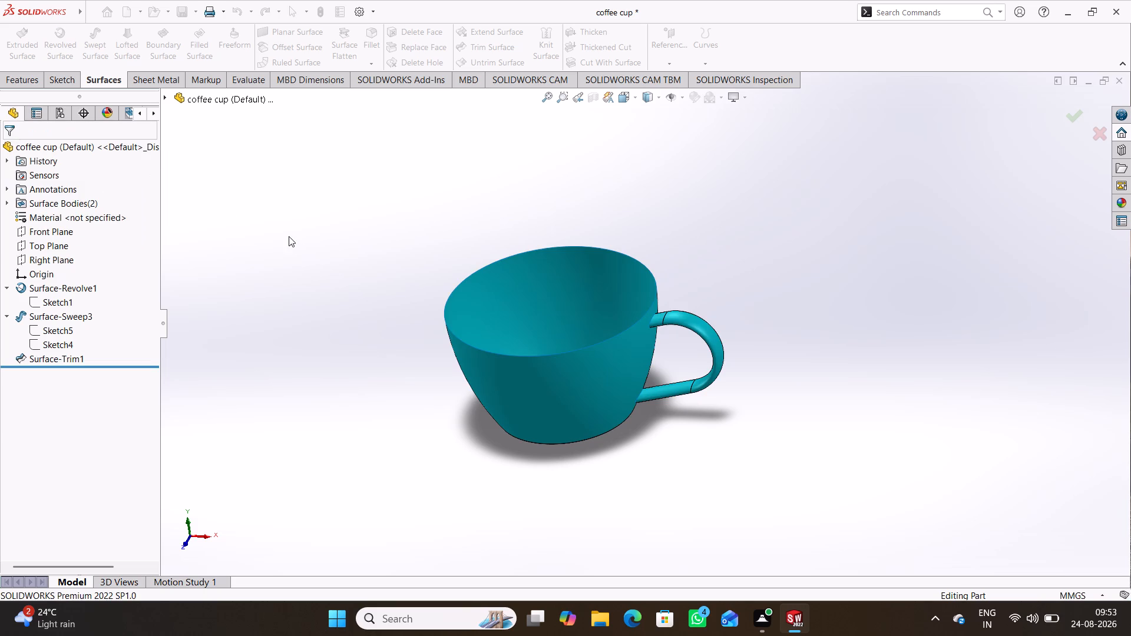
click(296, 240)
Delete the Surface-Trim1 feature from the handle.
right_click(49, 360)
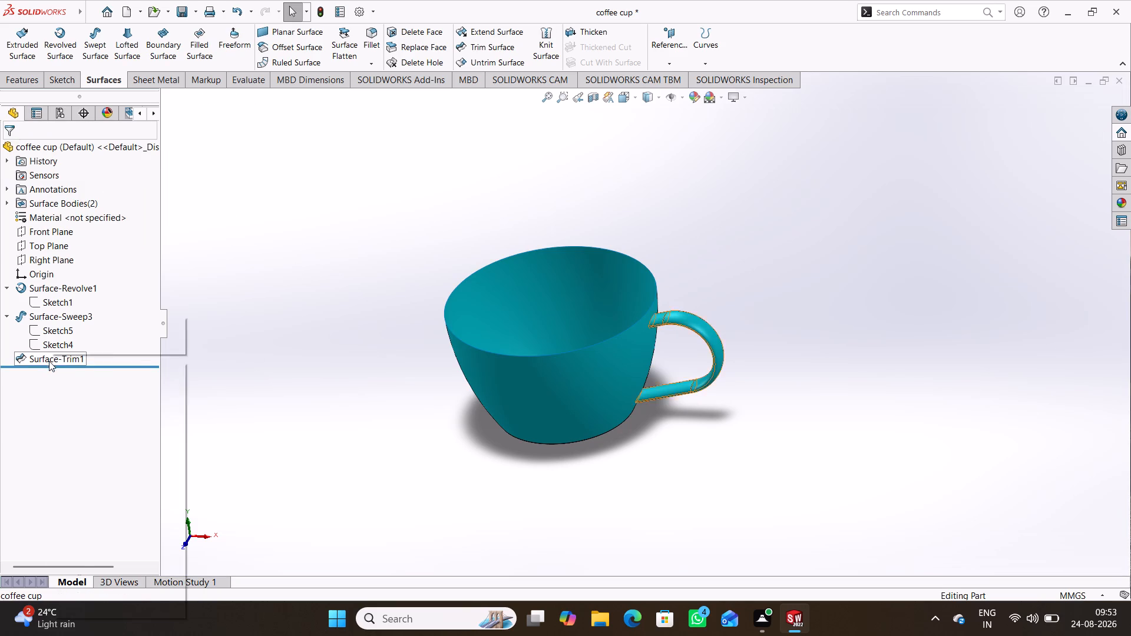
click(91, 431)
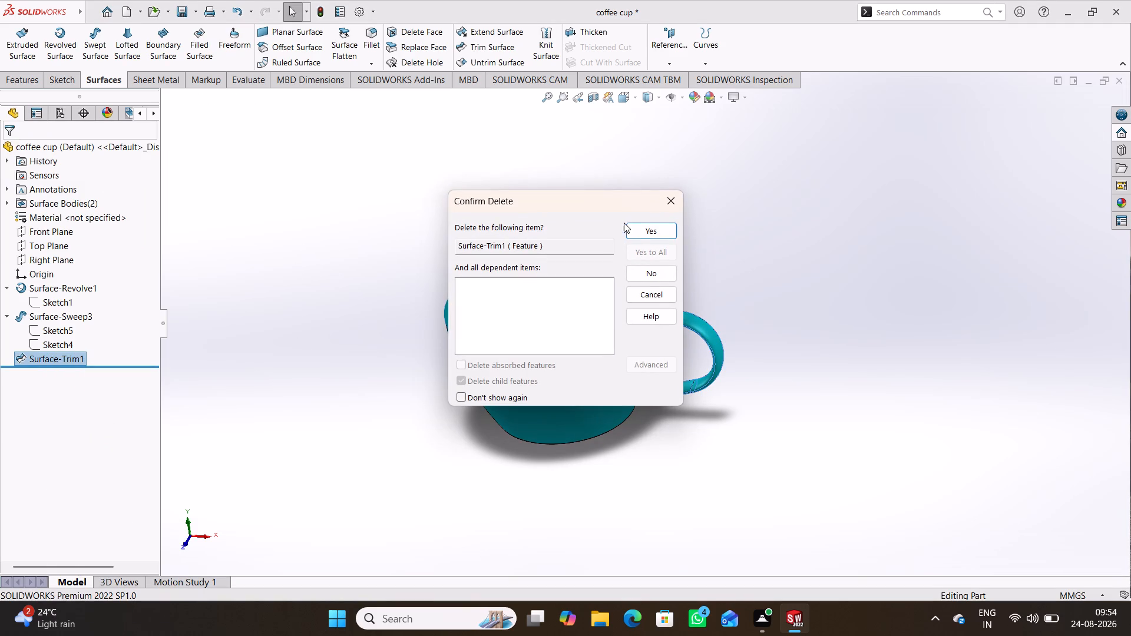
click(641, 233)
click(597, 157)
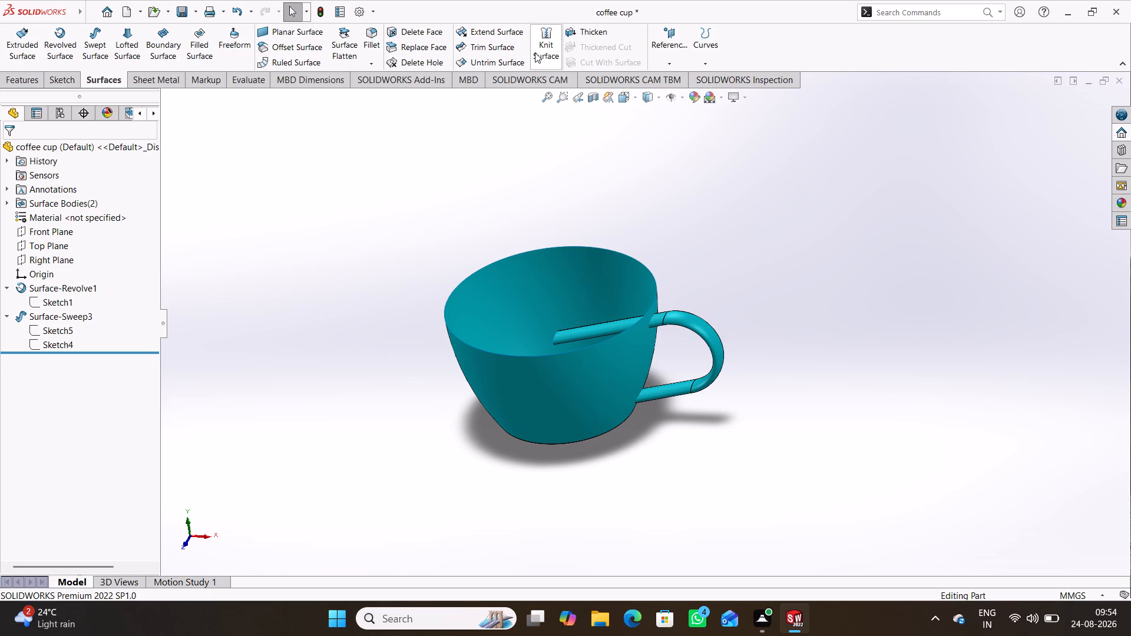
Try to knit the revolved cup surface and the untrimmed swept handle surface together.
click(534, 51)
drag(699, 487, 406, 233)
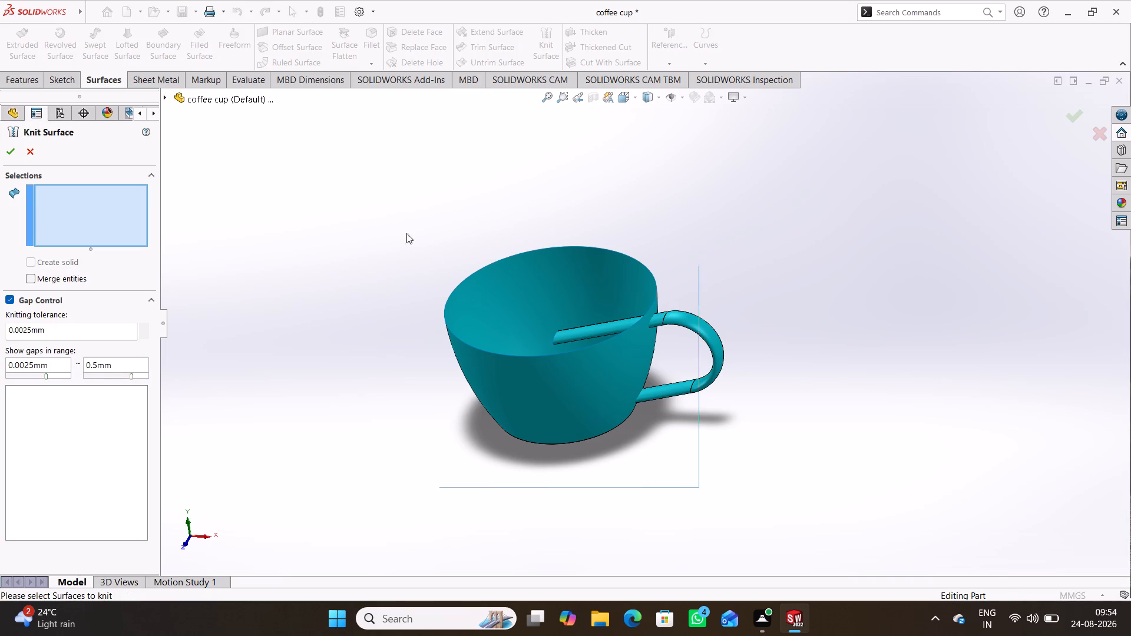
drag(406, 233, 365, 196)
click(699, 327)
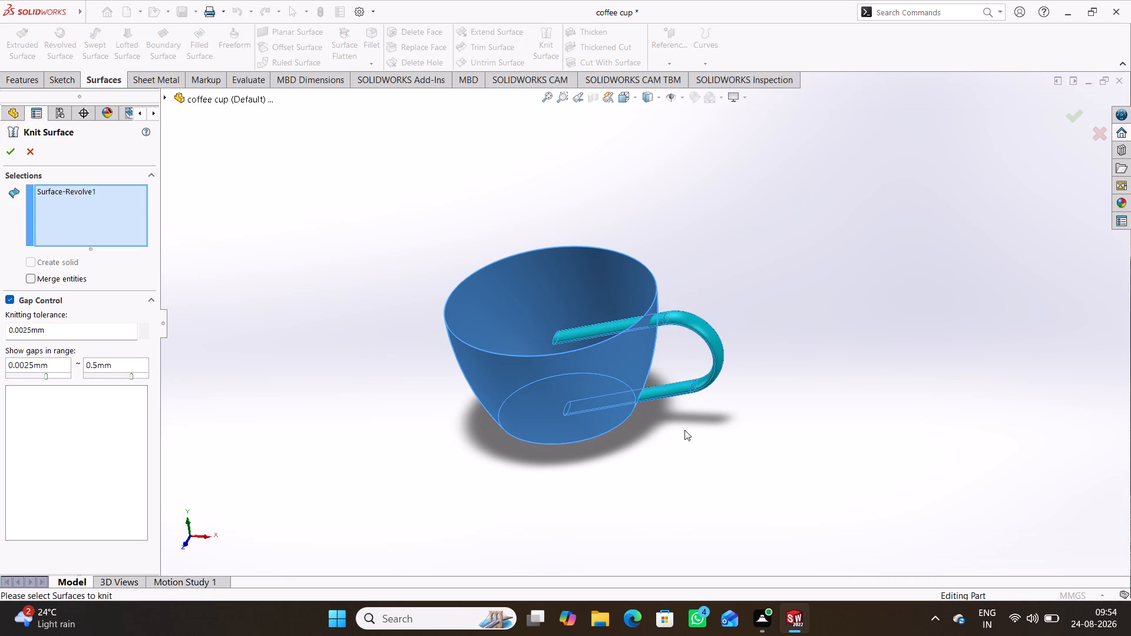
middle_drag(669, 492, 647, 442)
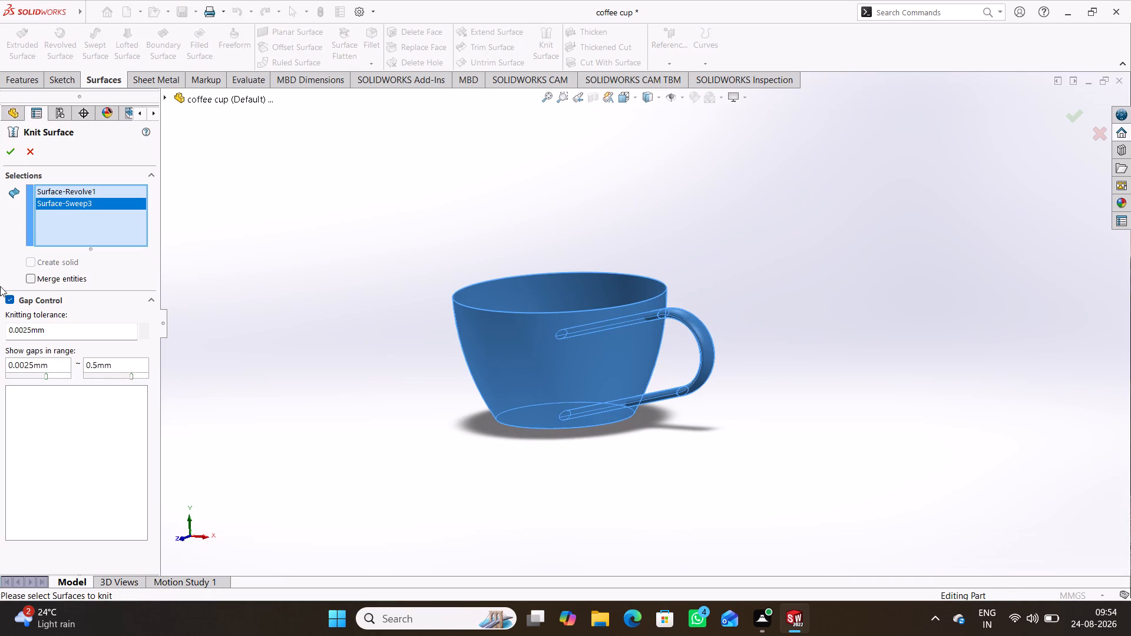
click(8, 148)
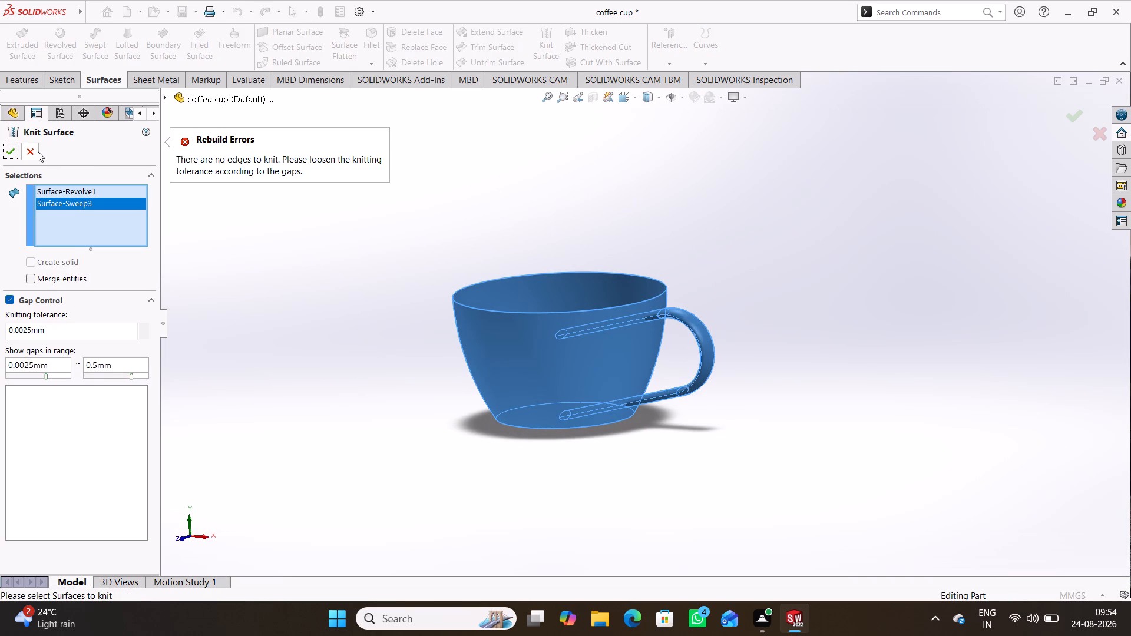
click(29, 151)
Undo the deletions of the handle's Surface-Trim1 feature and the cup's Thicken3 feature.
click(285, 247)
middle_drag(289, 284, 287, 305)
key(ctrl+z)
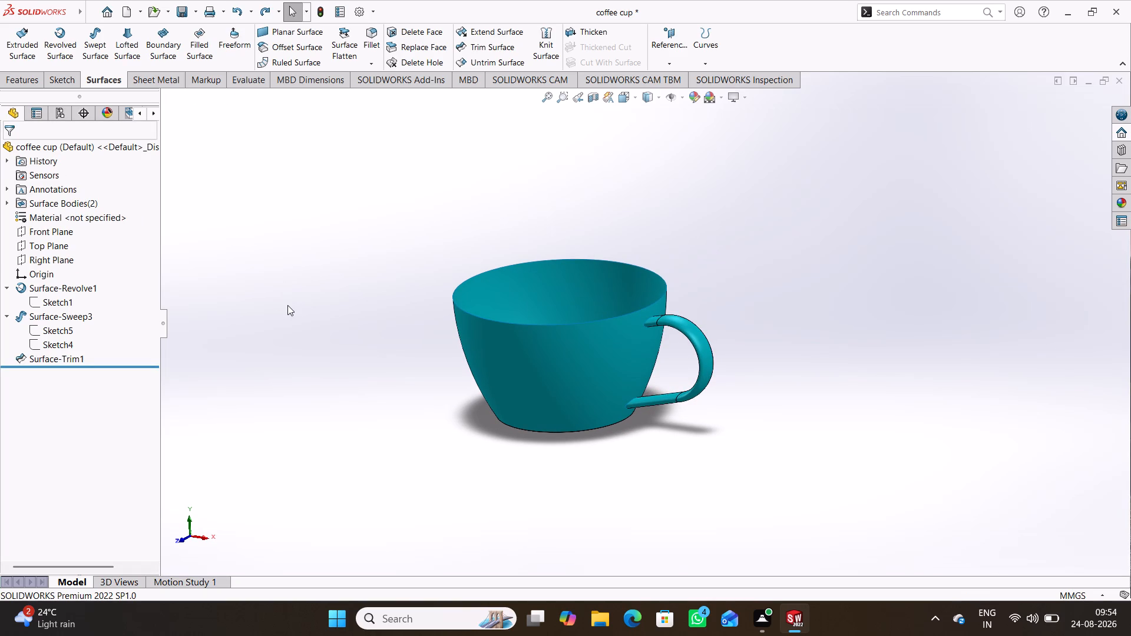
key(ctrl+z)
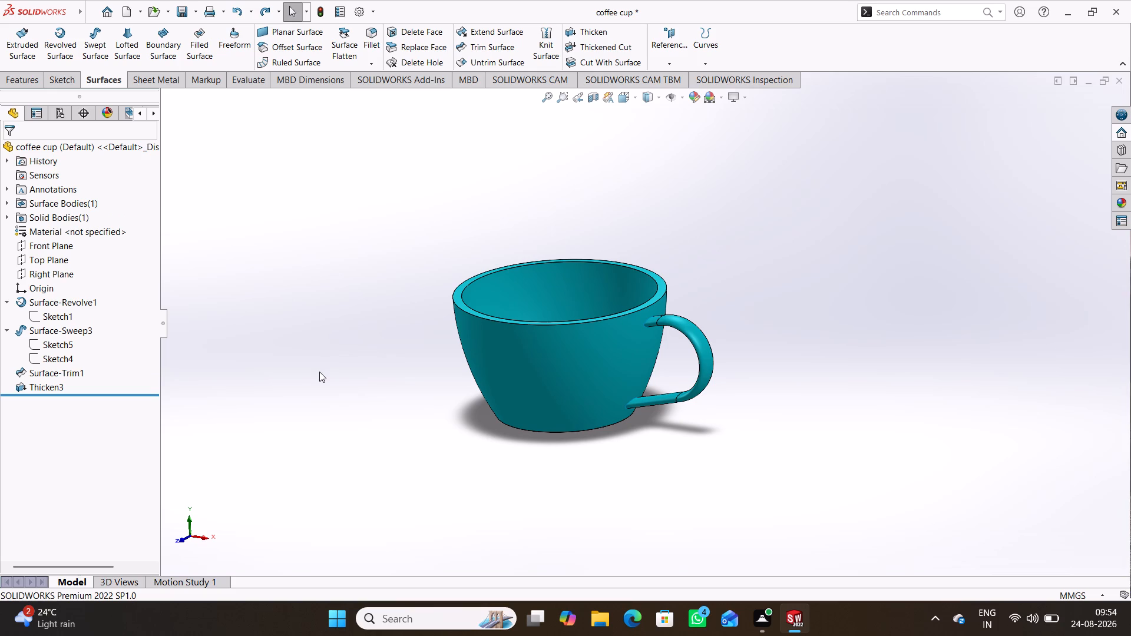
Save the coffee cup part.
key(ctrl+s)
Switch to the coffee cup drawing and bring up the front view with its radius dimension.
click(869, 541)
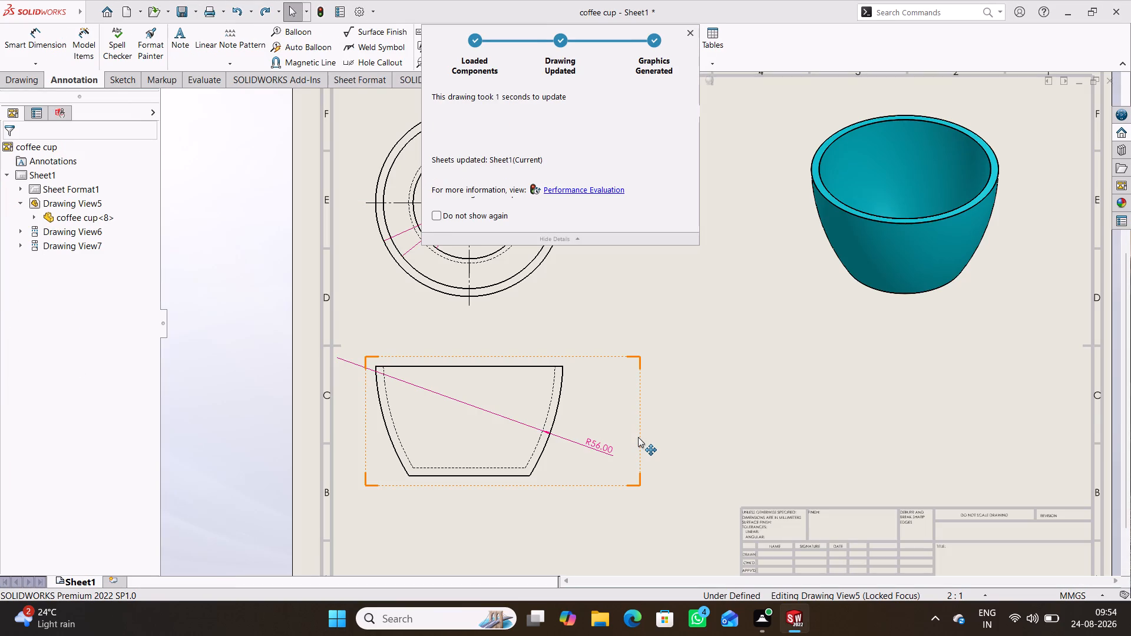
scroll(638, 437, up, 3)
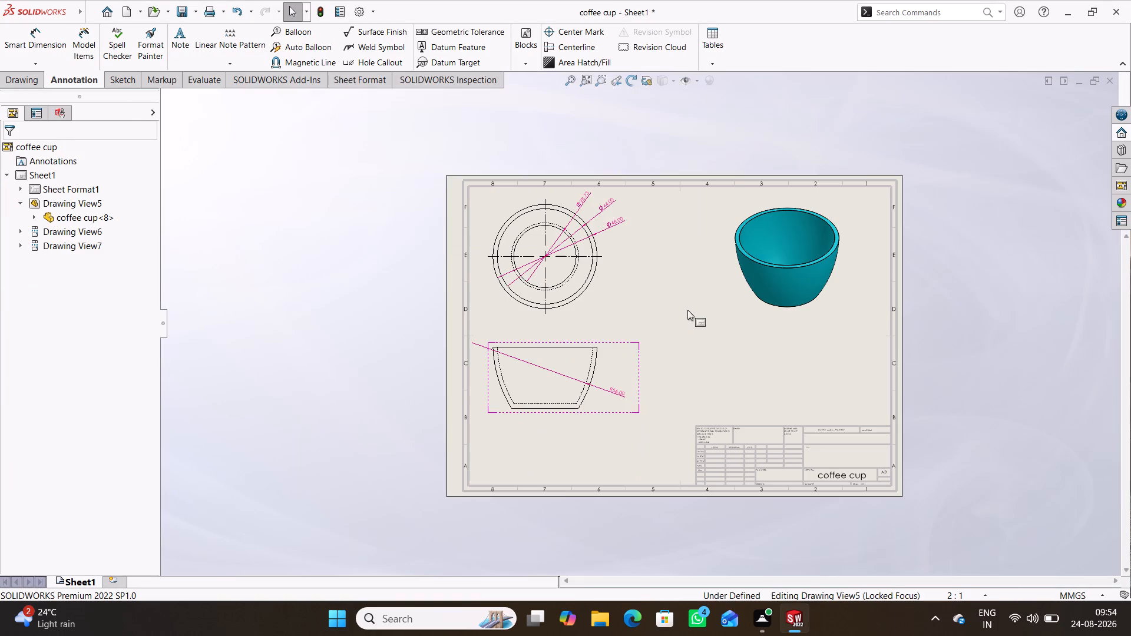
scroll(686, 330, down, 2)
scroll(550, 434, down, 3)
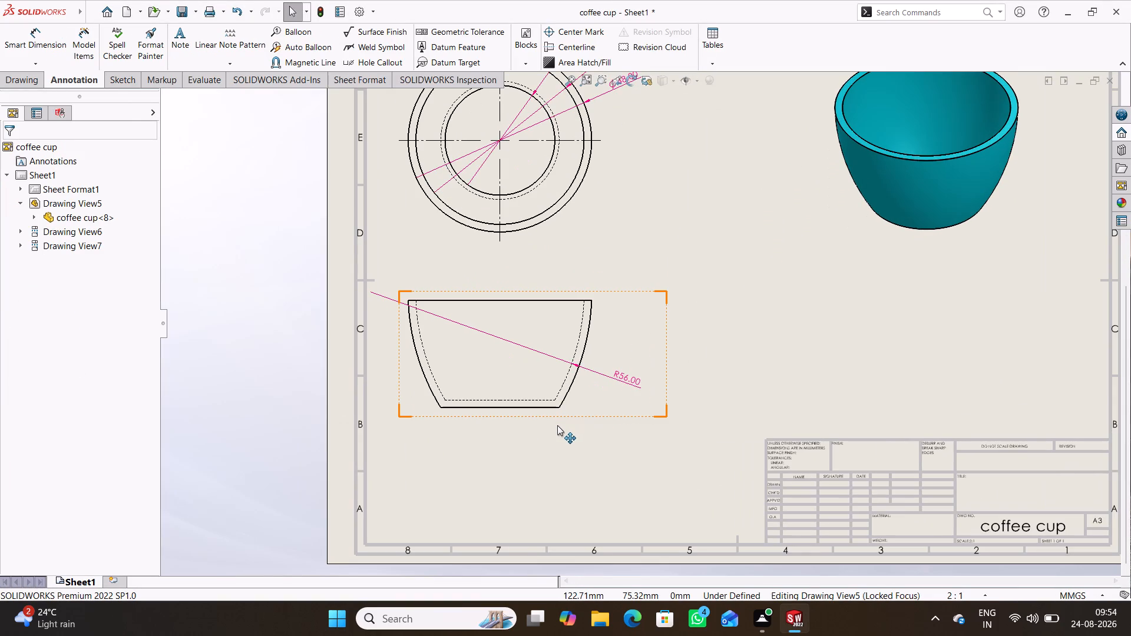
scroll(560, 422, down, 1)
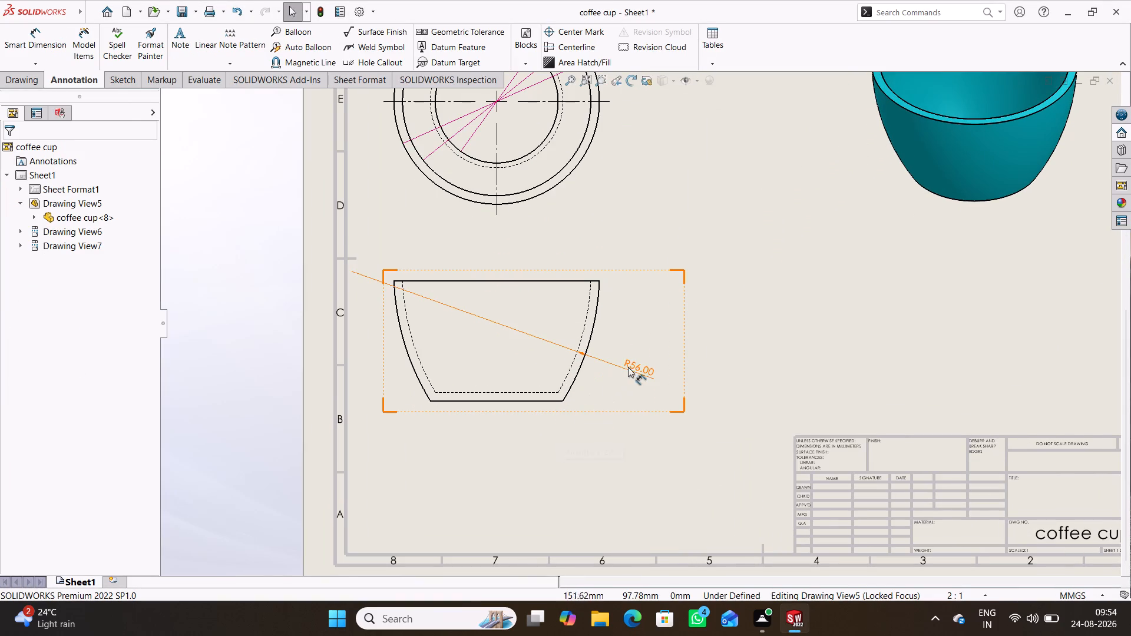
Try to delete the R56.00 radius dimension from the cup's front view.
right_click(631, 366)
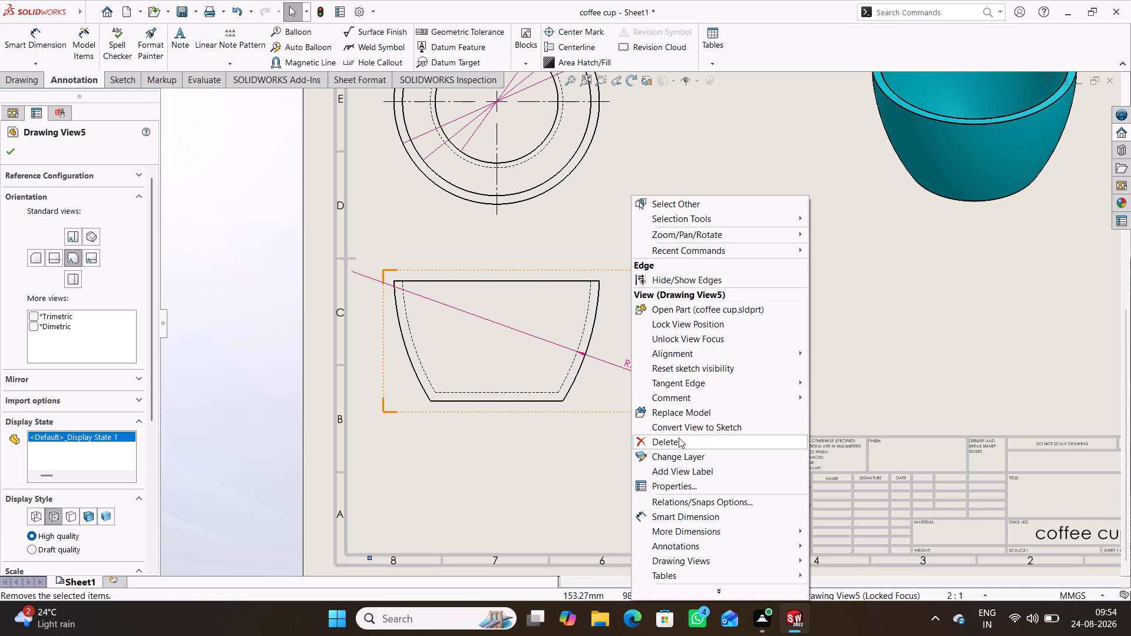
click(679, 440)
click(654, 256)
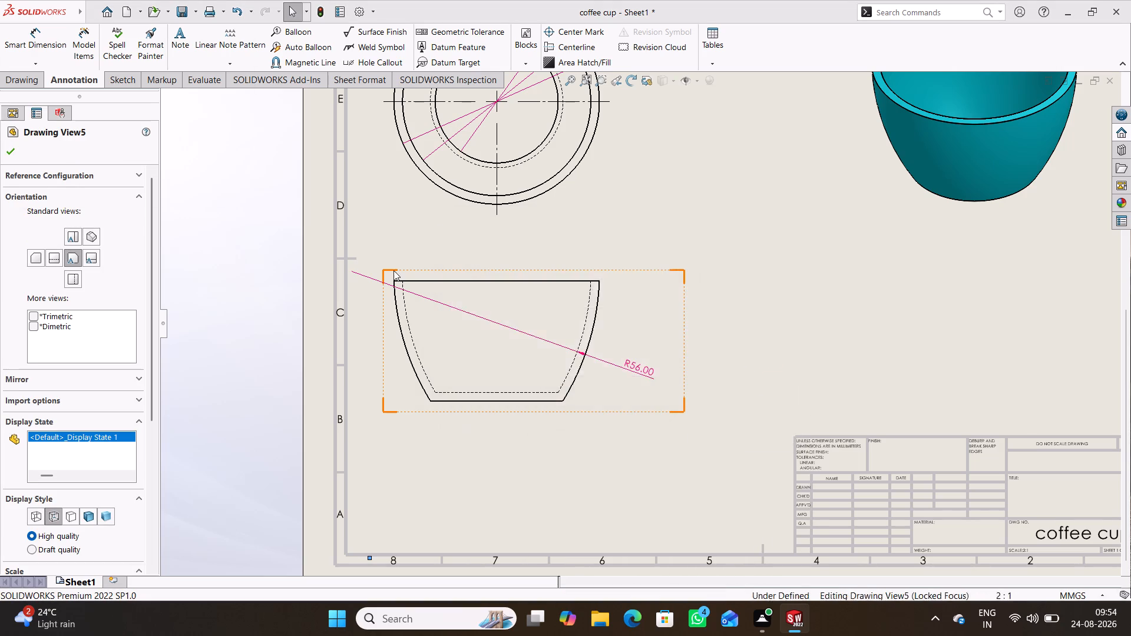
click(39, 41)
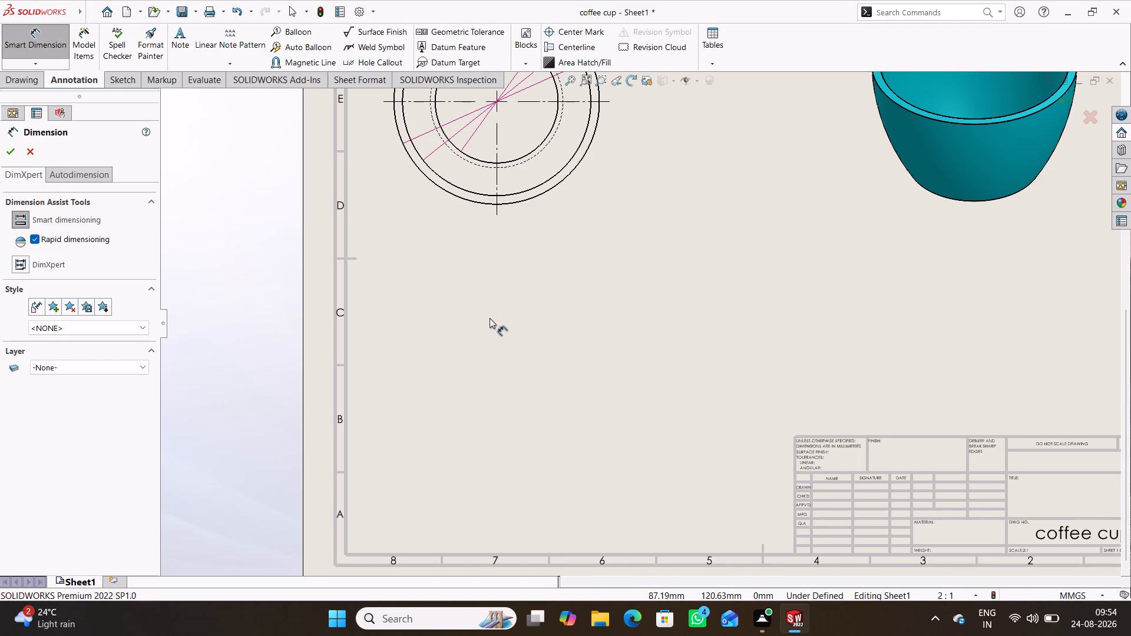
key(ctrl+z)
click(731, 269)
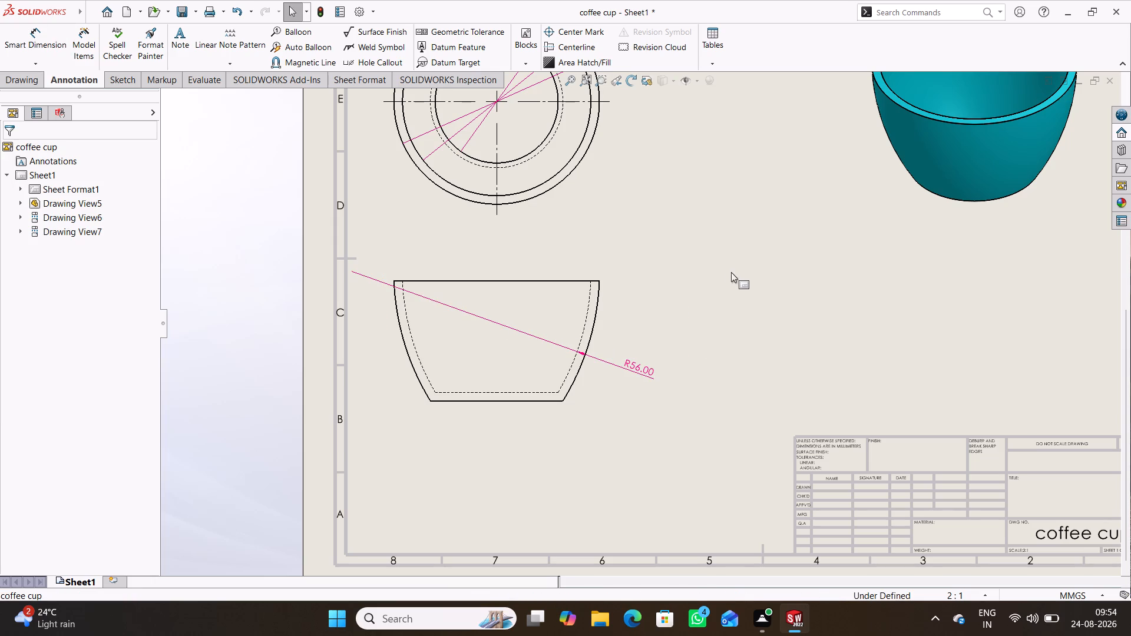
Hide the R56.00 radius dimension in the cup's front view.
right_click(636, 365)
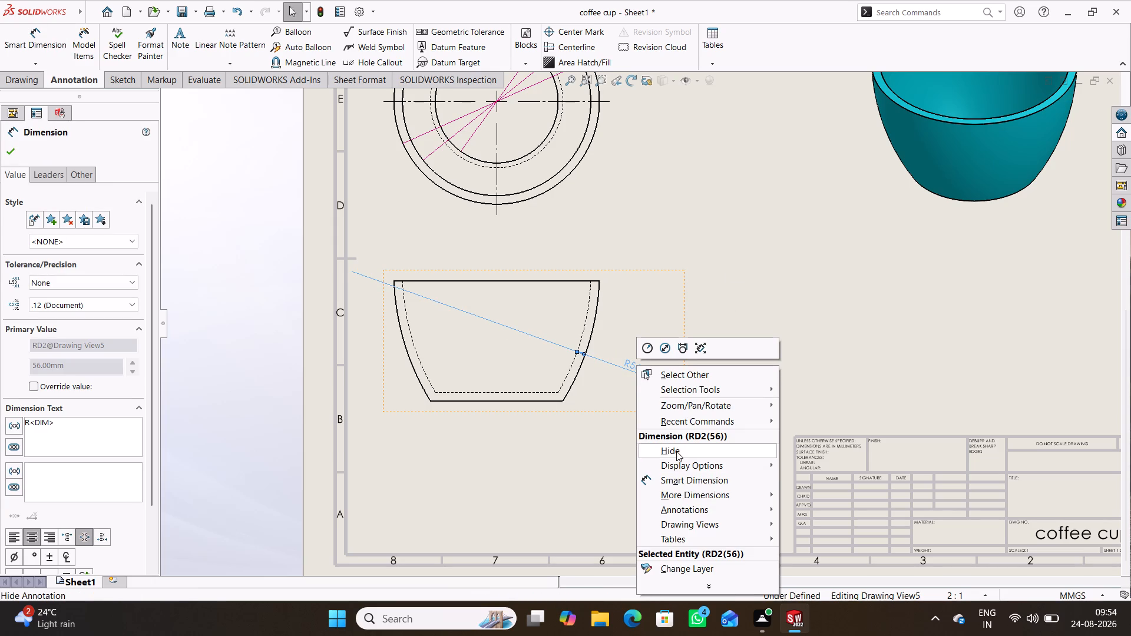
click(676, 451)
right_drag(683, 471, 649, 248)
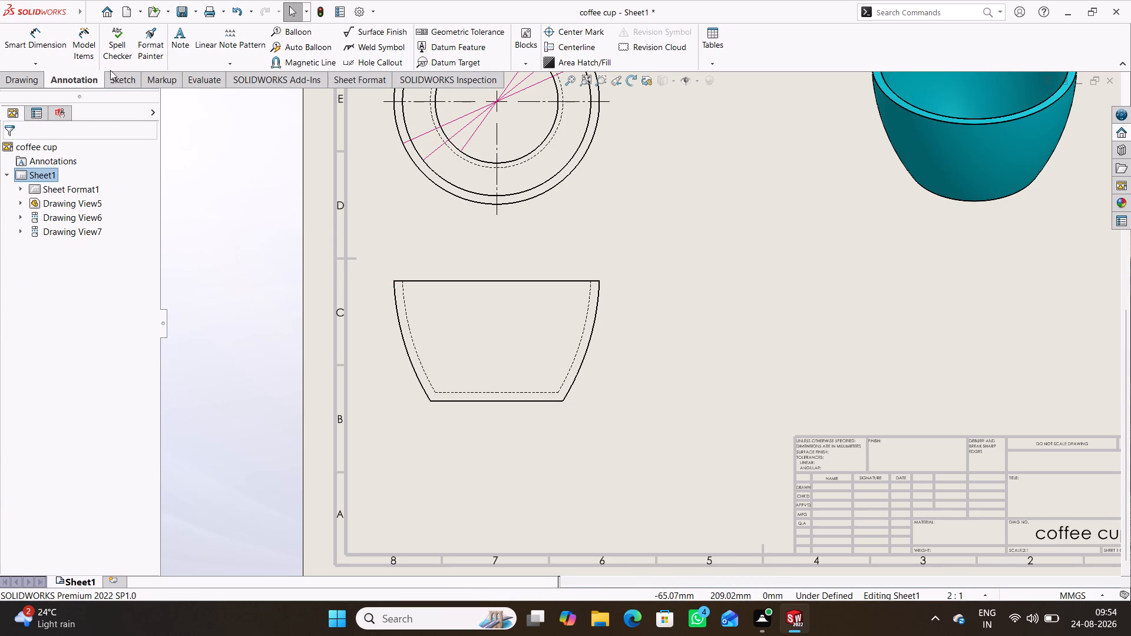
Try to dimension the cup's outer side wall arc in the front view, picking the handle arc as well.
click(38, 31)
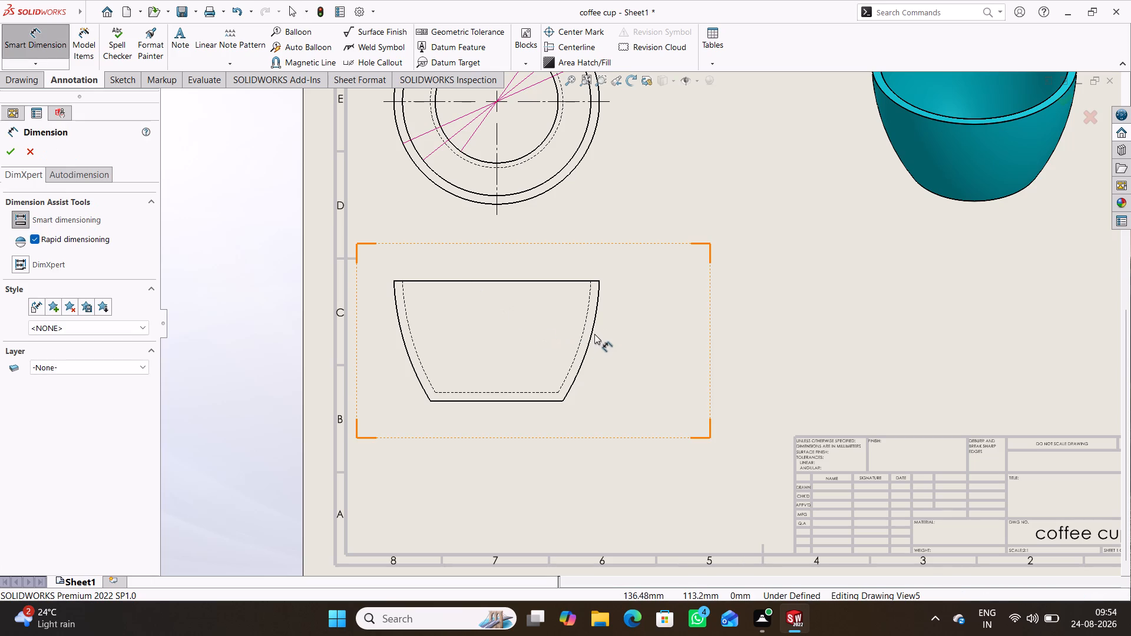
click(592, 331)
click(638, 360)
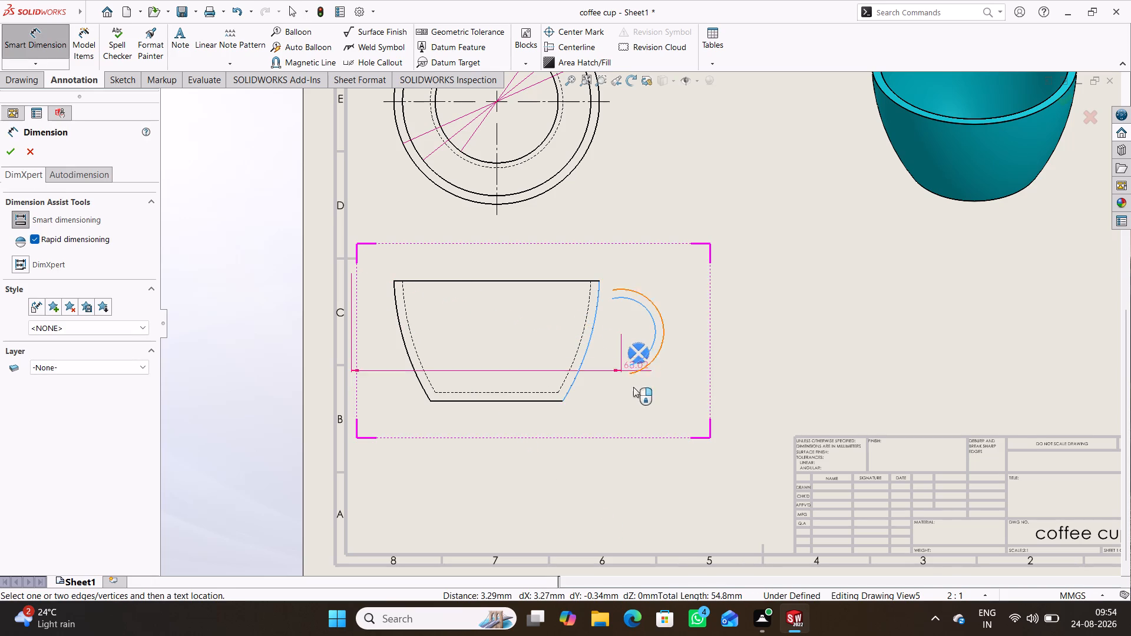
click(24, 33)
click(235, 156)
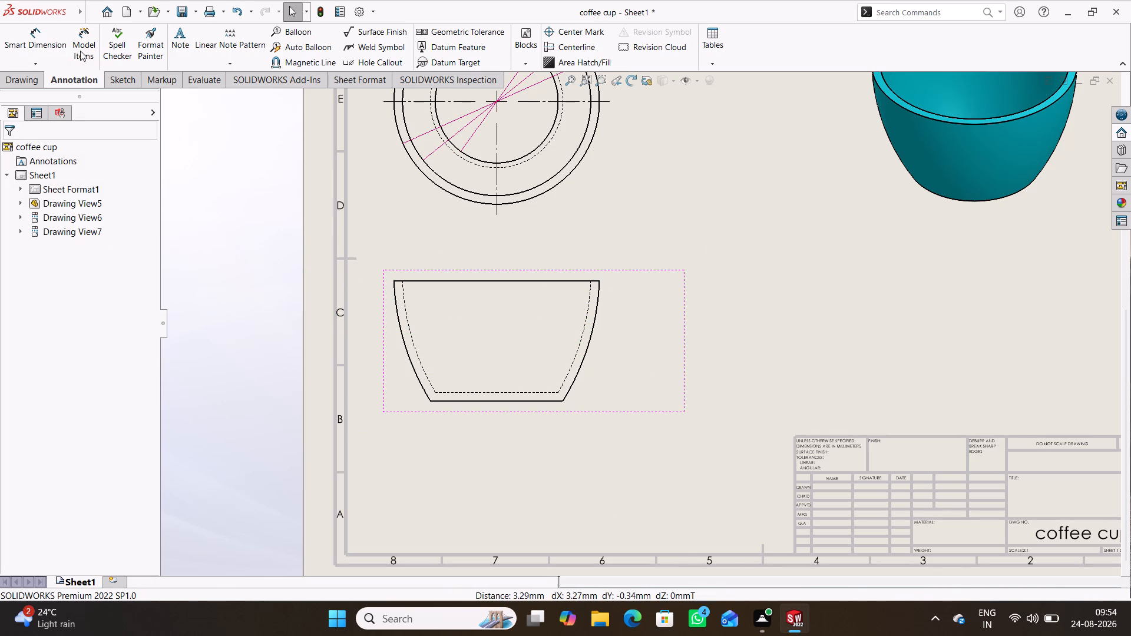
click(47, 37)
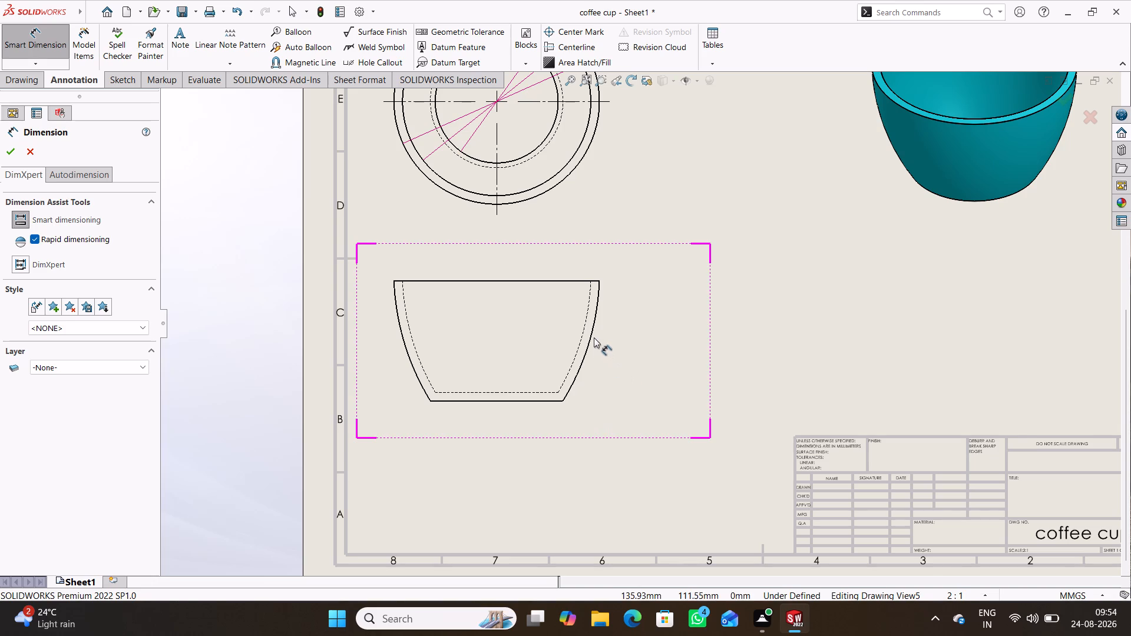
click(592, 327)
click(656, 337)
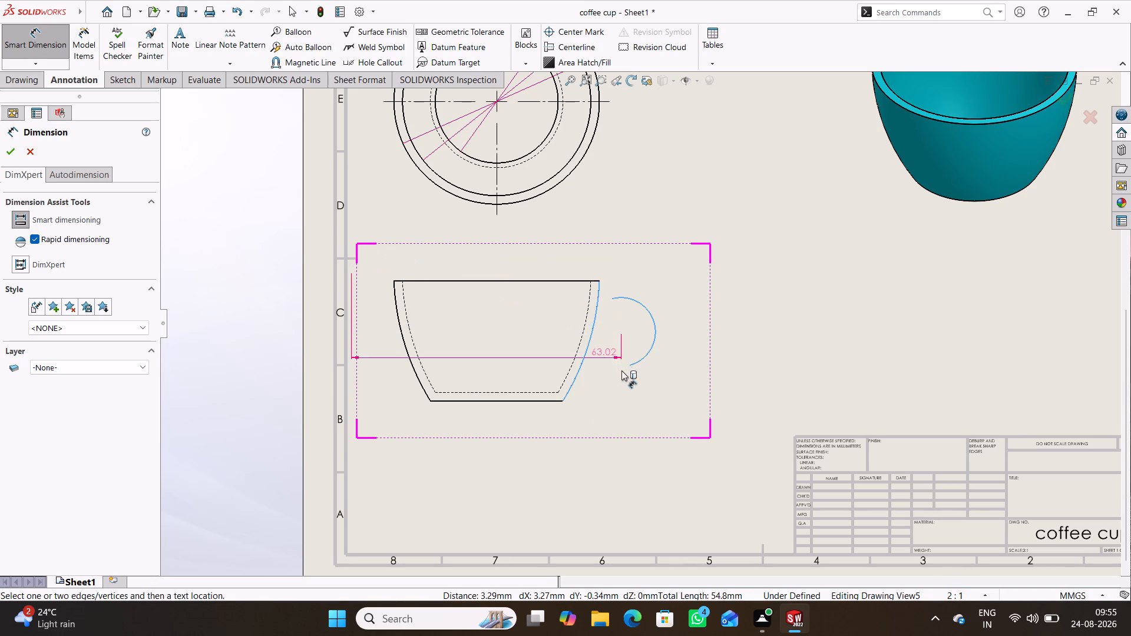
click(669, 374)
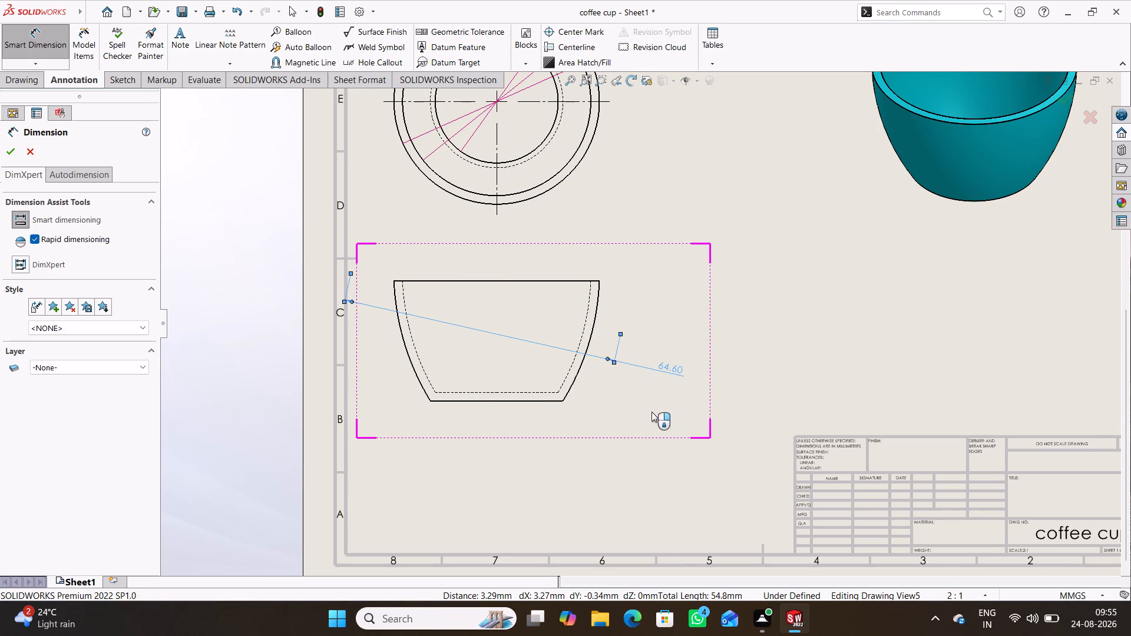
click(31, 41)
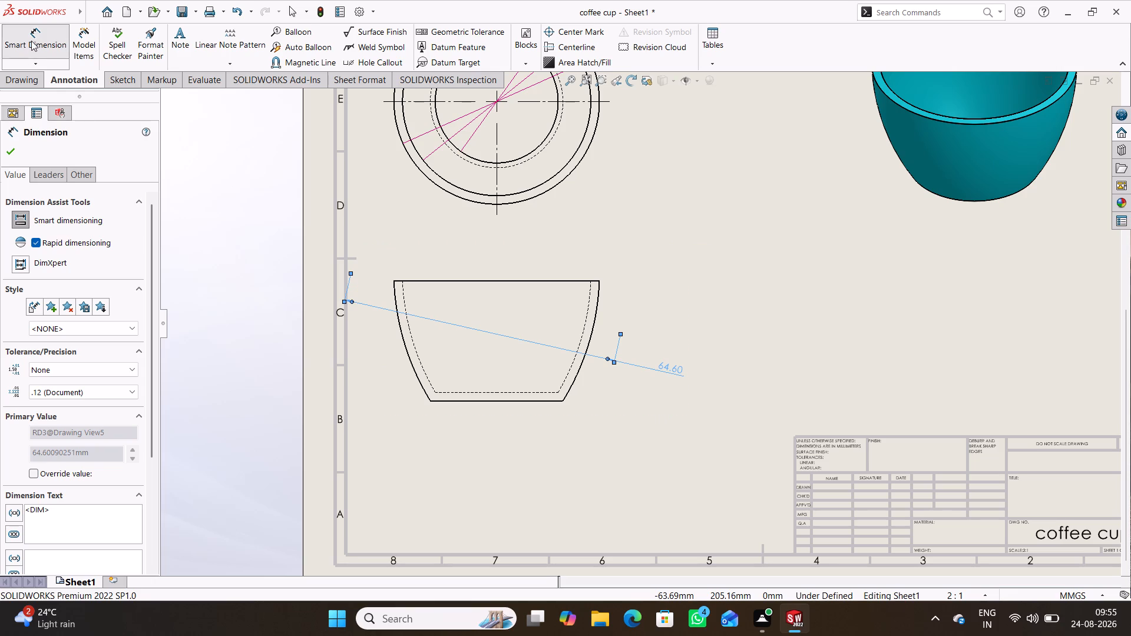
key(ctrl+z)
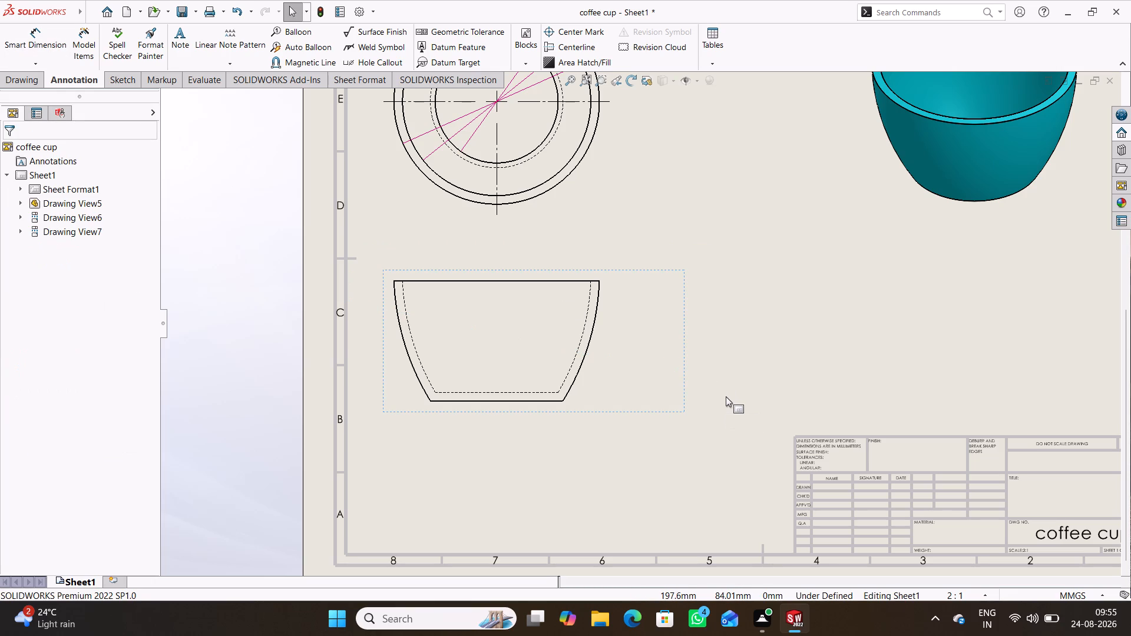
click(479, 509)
Add a radius dimension to the cup's outer side wall arc in the front view, placing it outside the wall.
click(54, 40)
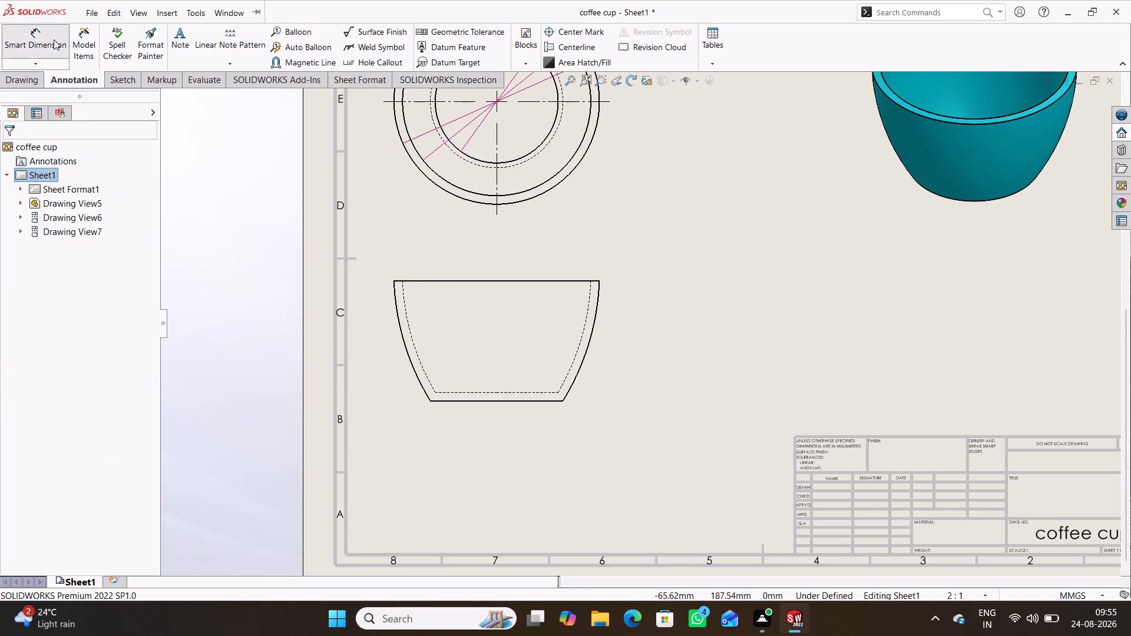
click(591, 342)
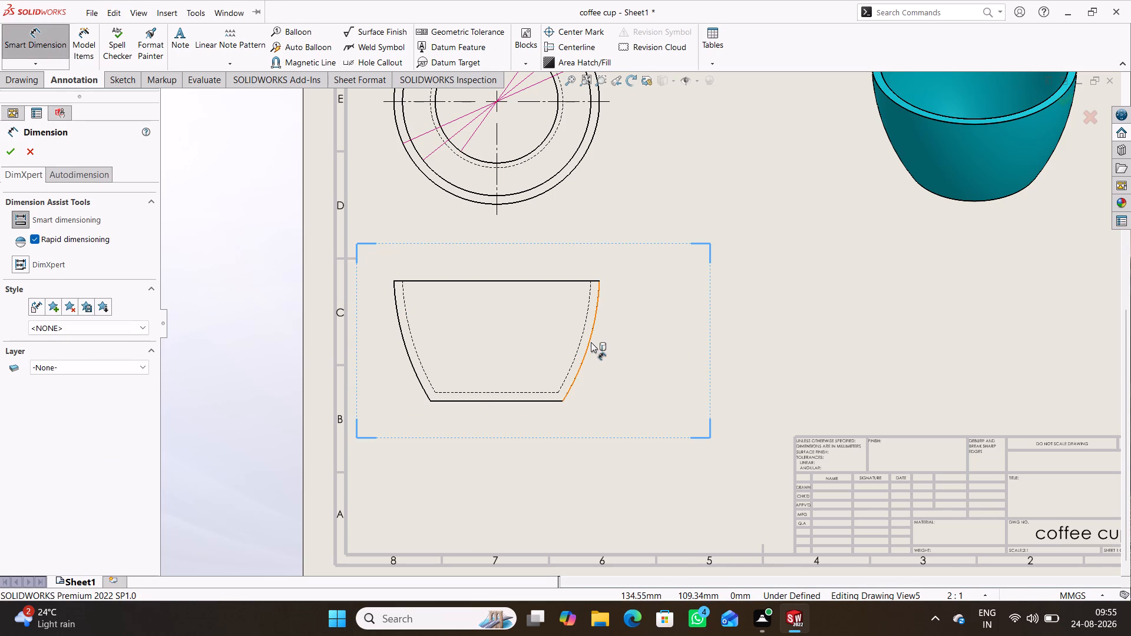
click(626, 362)
click(662, 471)
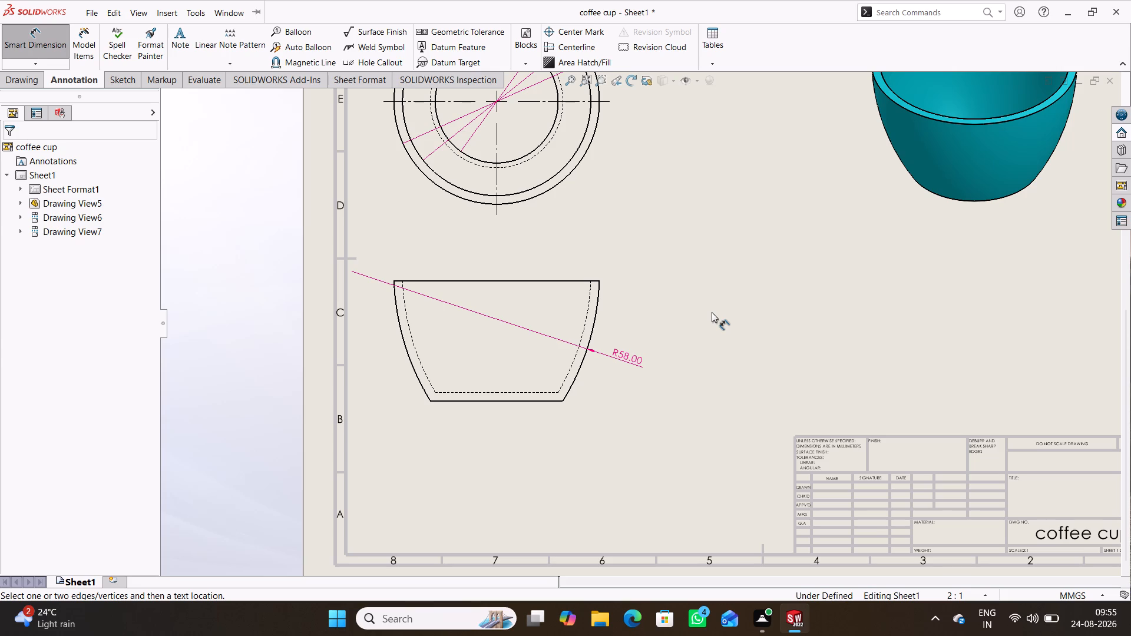
Dimension the cup's height from base to rim in the front view, placing the text inside the outline.
click(498, 402)
click(494, 279)
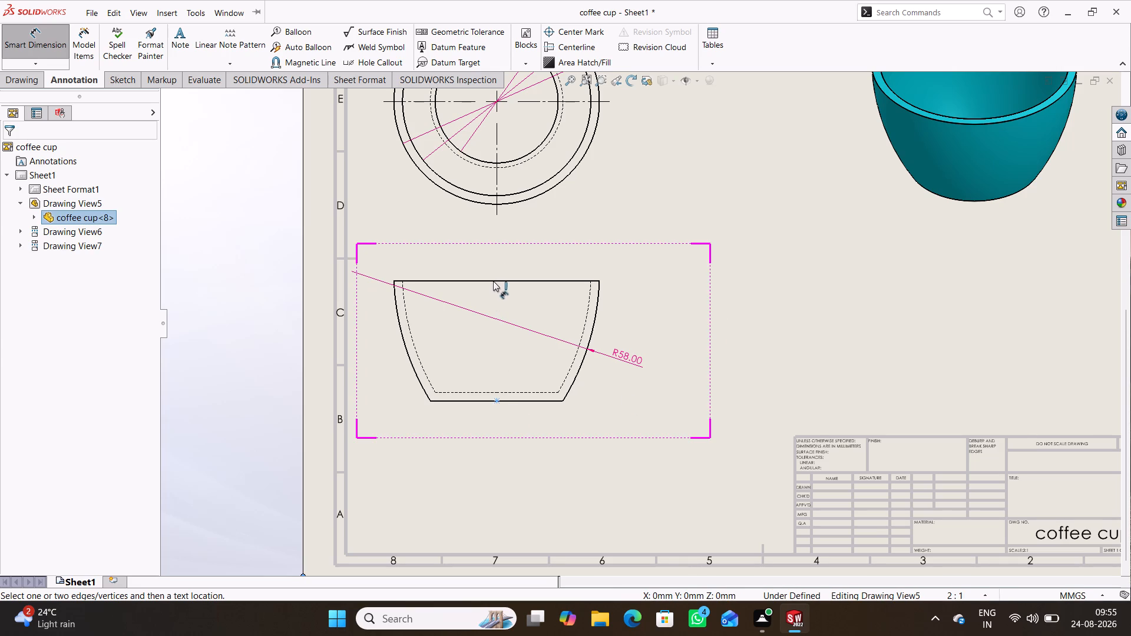
click(492, 283)
click(495, 339)
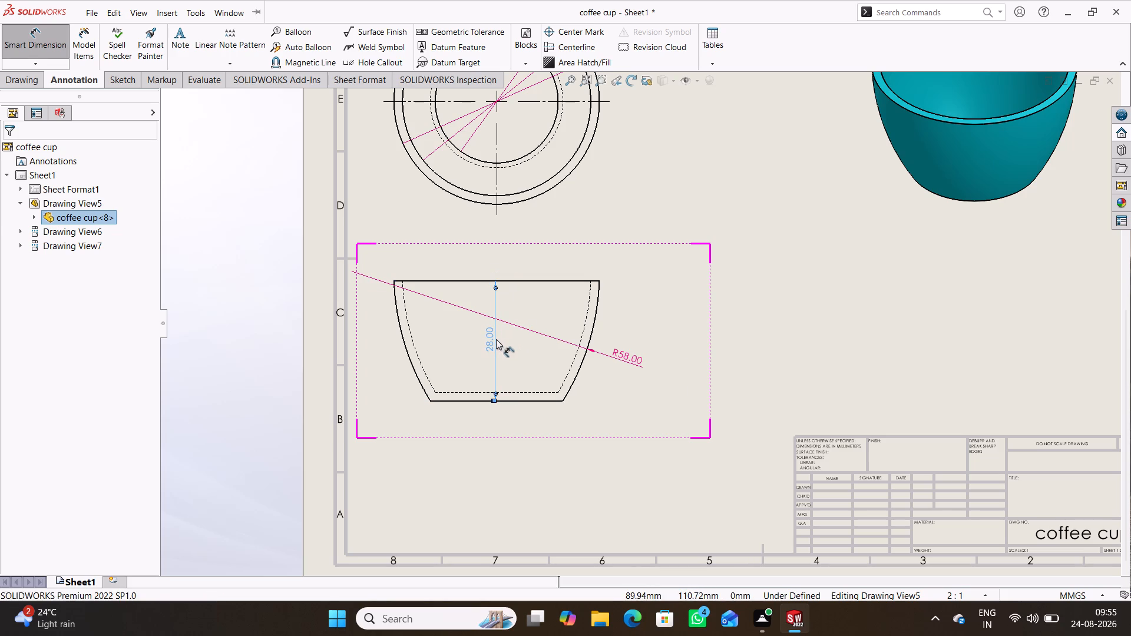
click(777, 303)
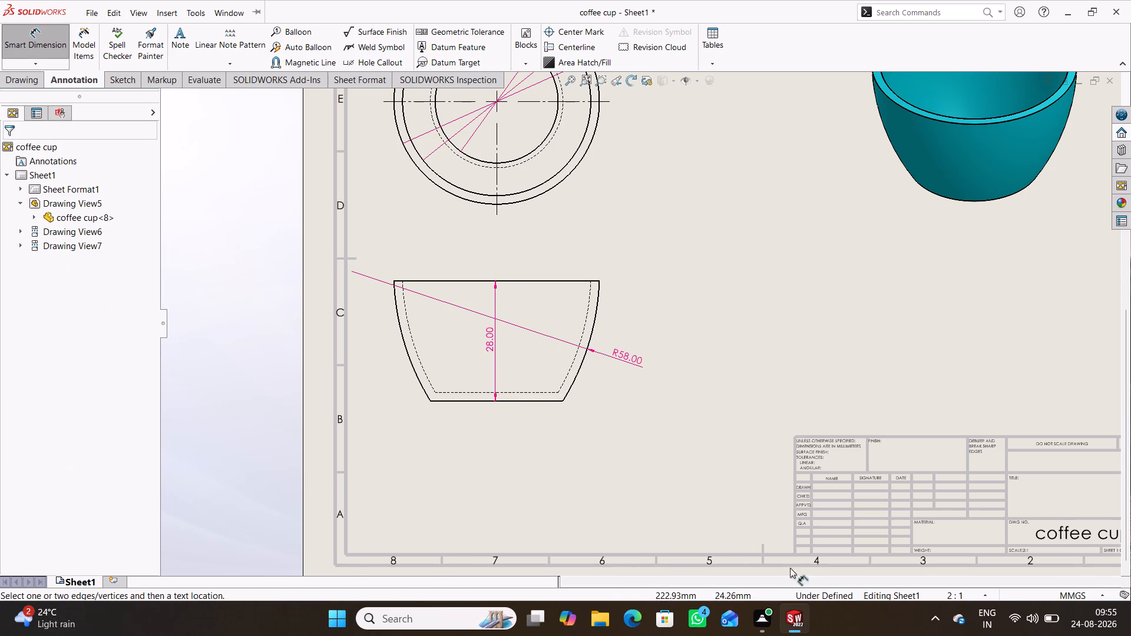
Switch to the coffee cup part and fillet the outer bottom edge of the cup with a 5 mm radius.
click(748, 546)
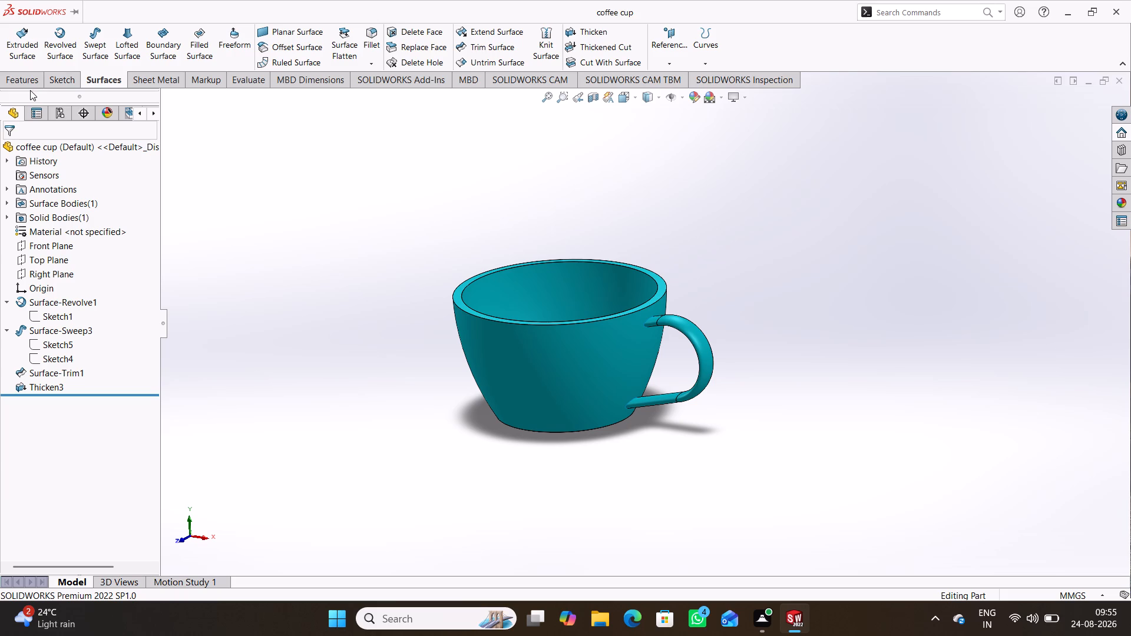
click(25, 82)
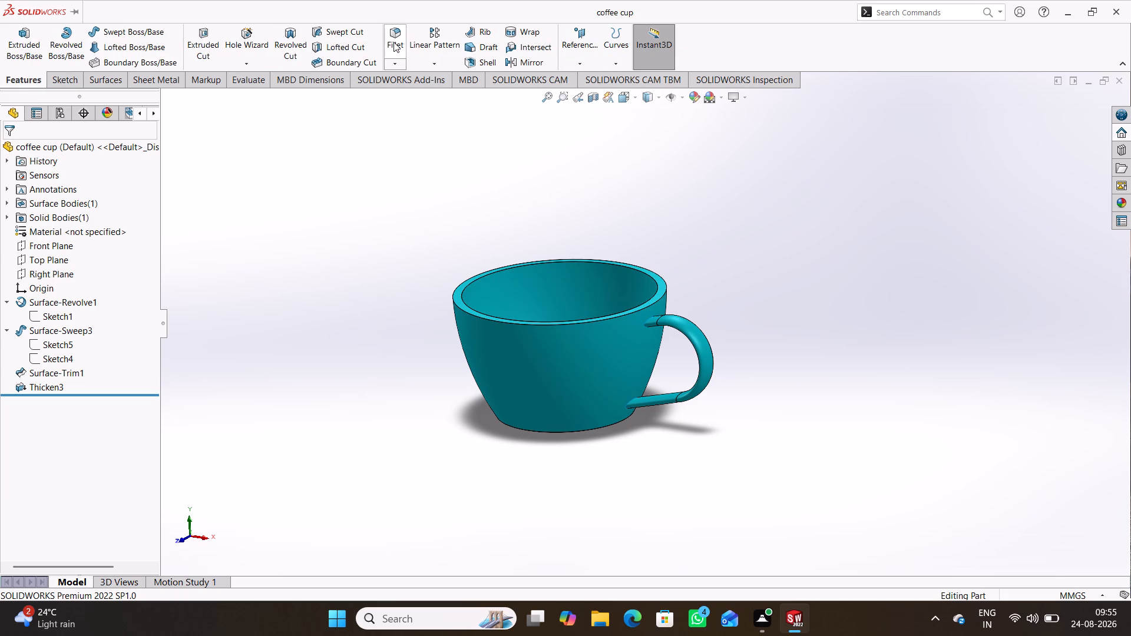
click(393, 42)
middle_drag(463, 442, 465, 351)
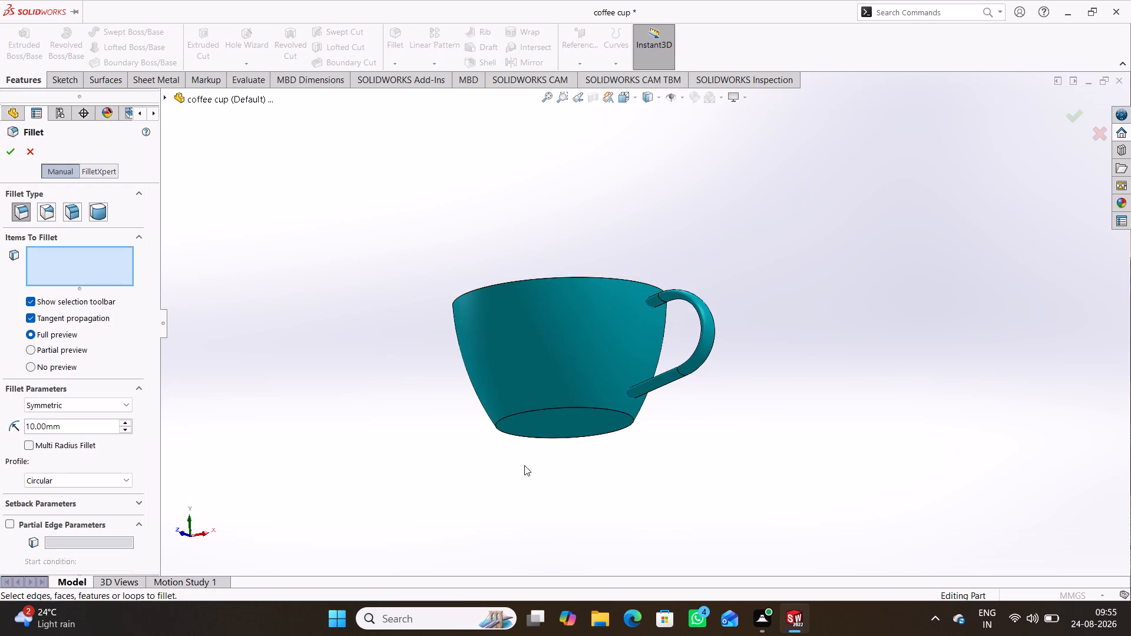
middle_drag(525, 465, 508, 337)
click(574, 356)
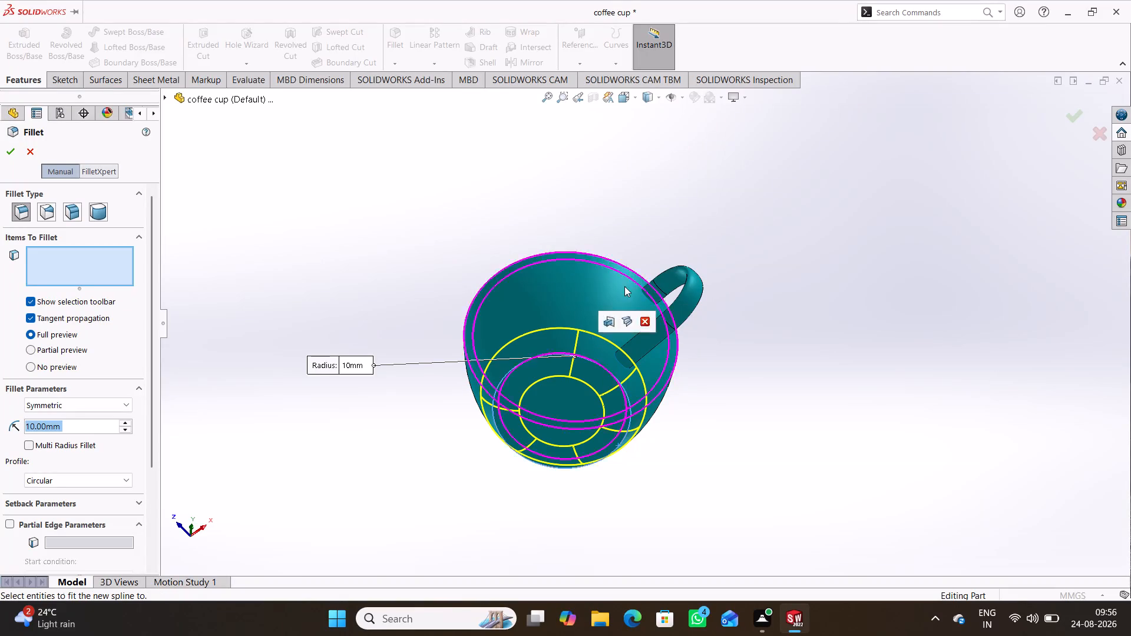
middle_drag(596, 214, 584, 396)
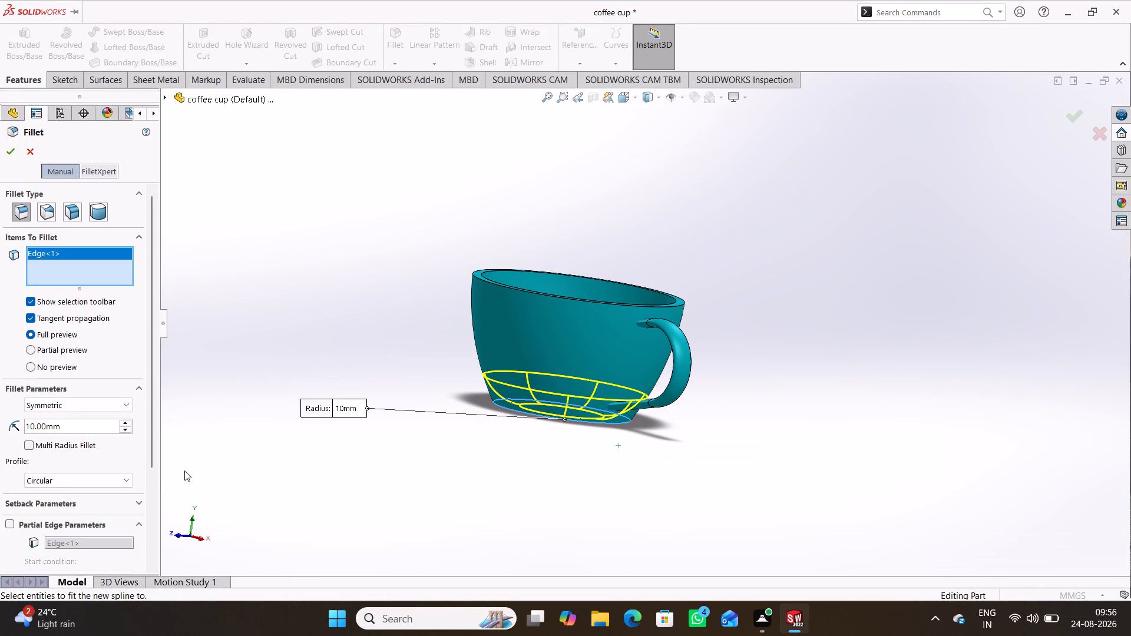
drag(67, 426, 37, 425)
key(5)
key(Return)
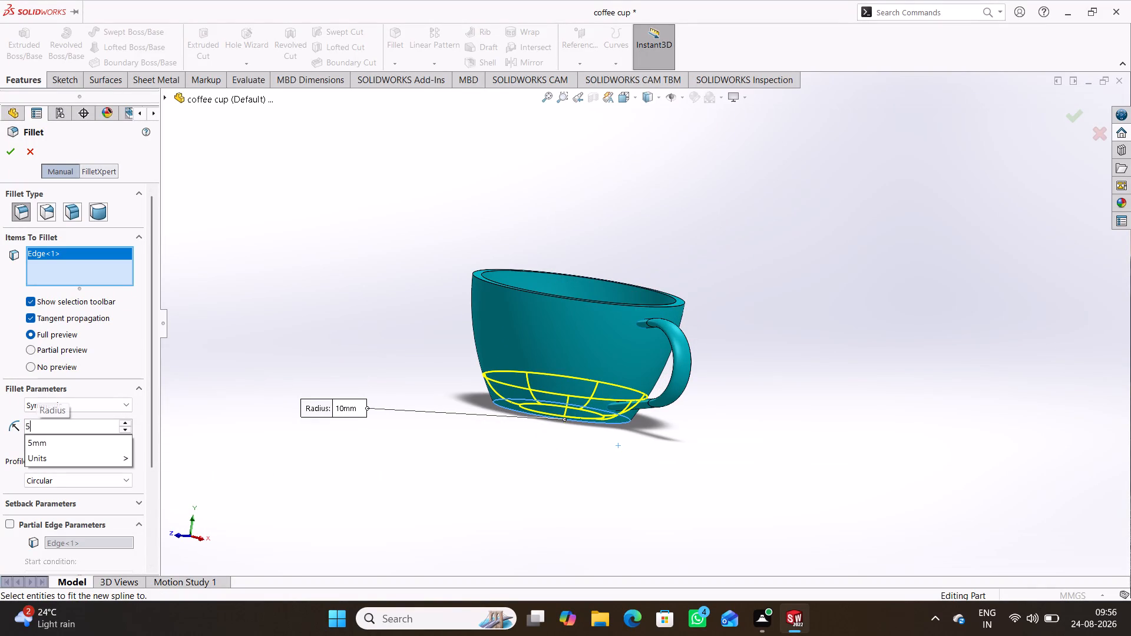
key(Return)
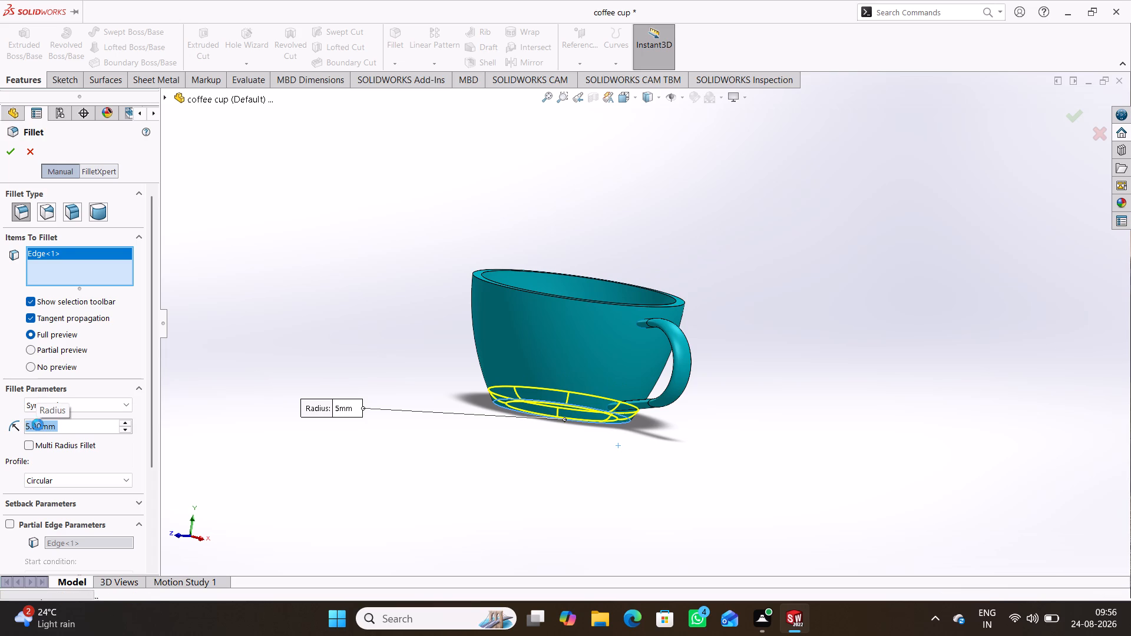
click(386, 327)
Fillet the outer edge of the cup's rim with a 1 mm radius.
middle_drag(386, 333, 395, 327)
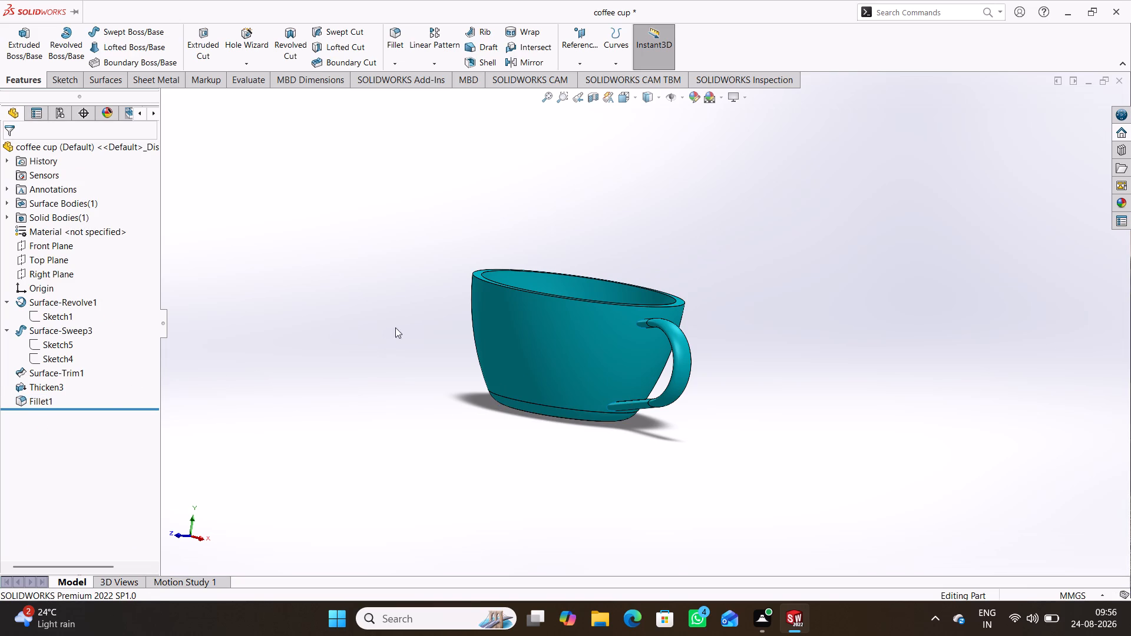
middle_drag(395, 327, 467, 430)
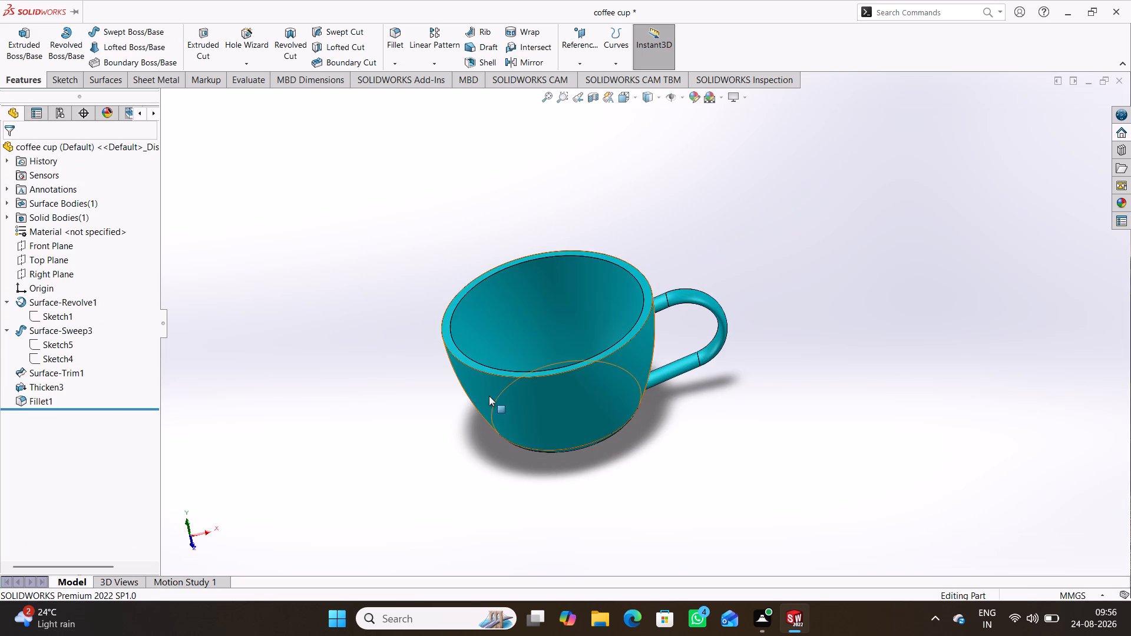
click(503, 376)
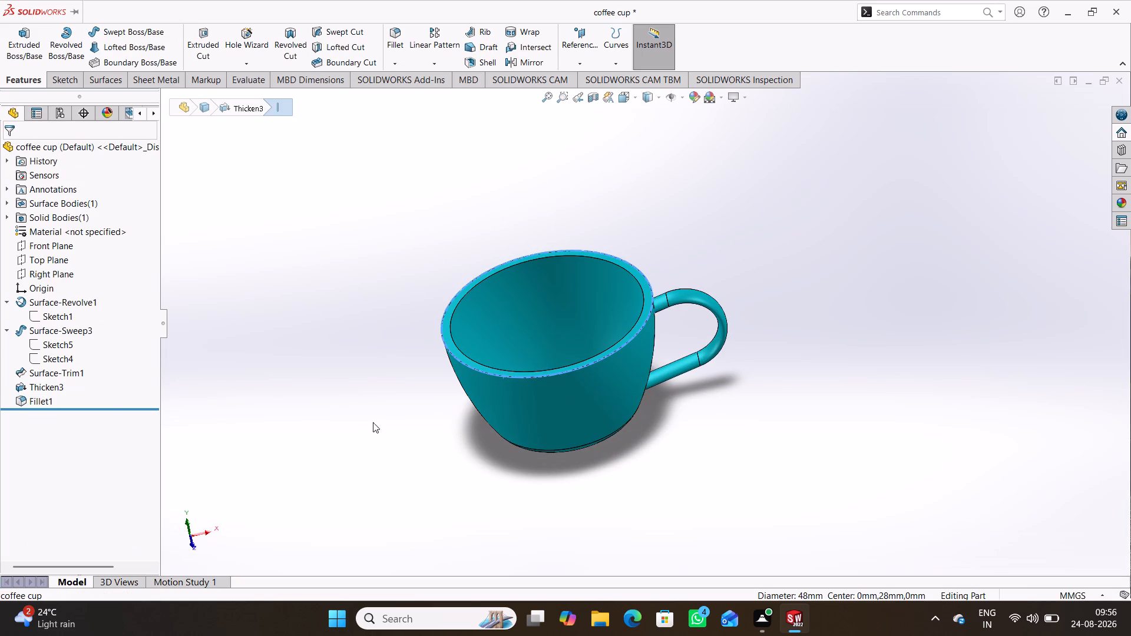
right_click(260, 234)
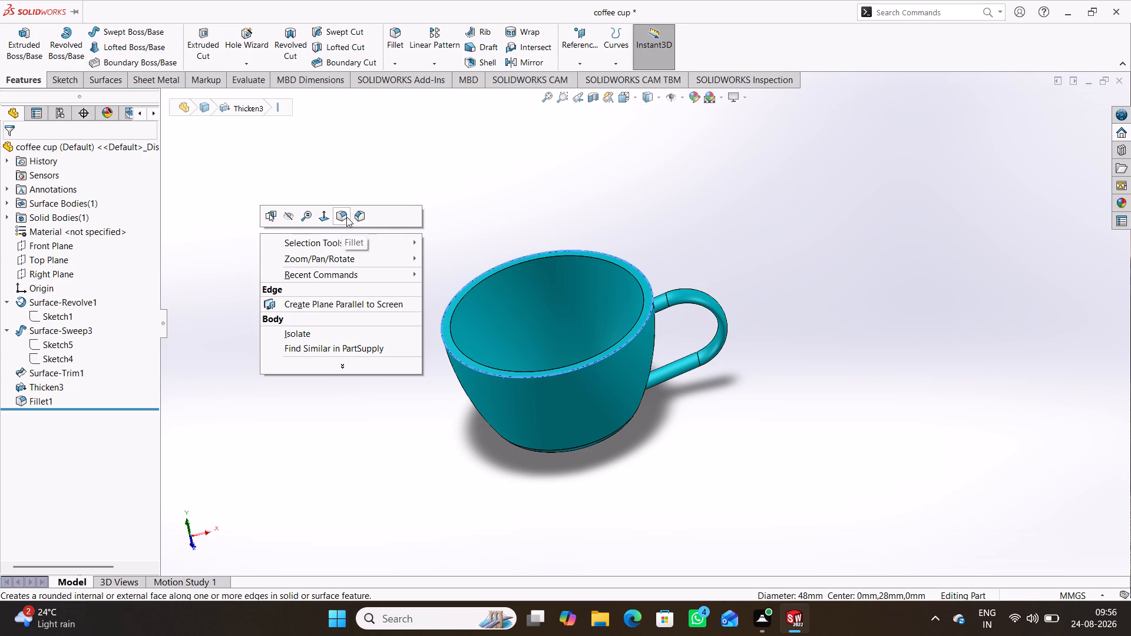
click(345, 217)
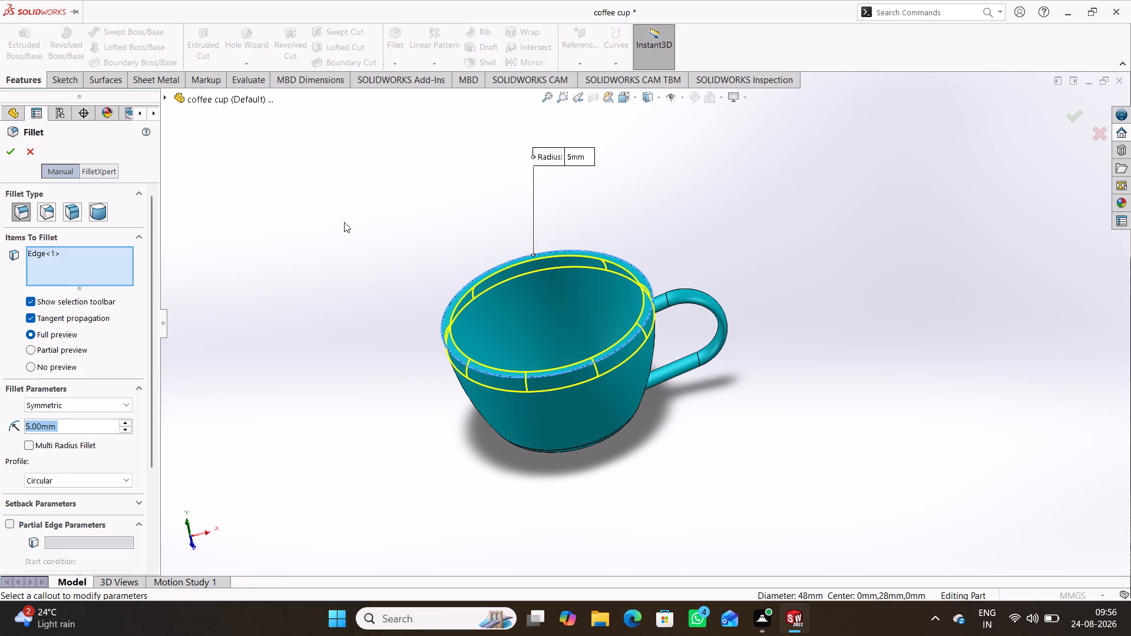
key(1)
key(Return)
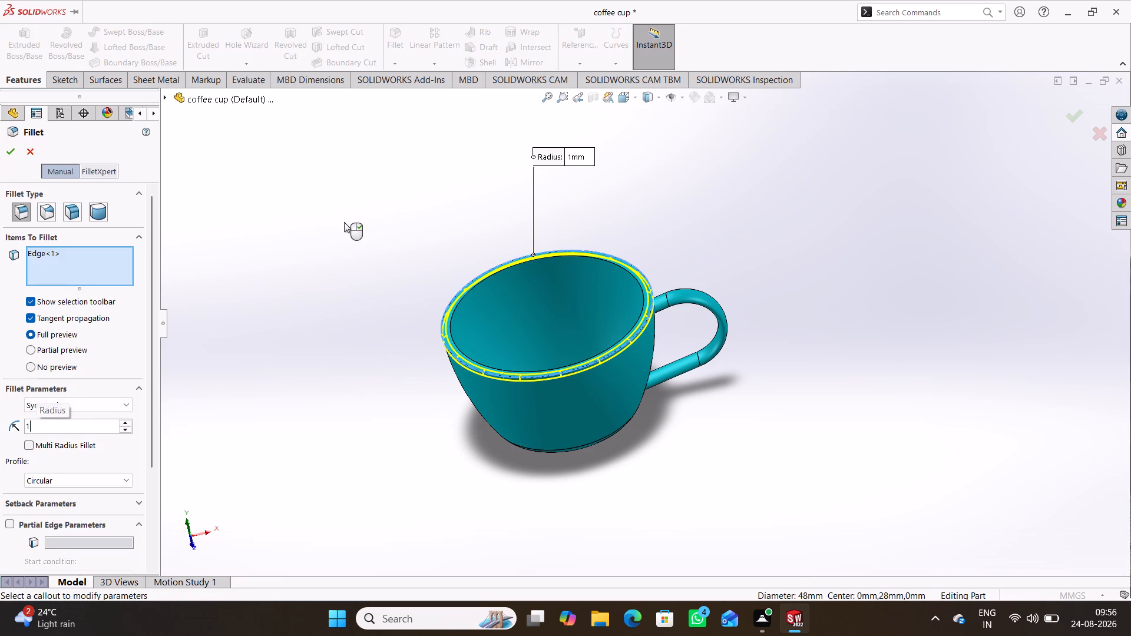
key(Return)
click(381, 331)
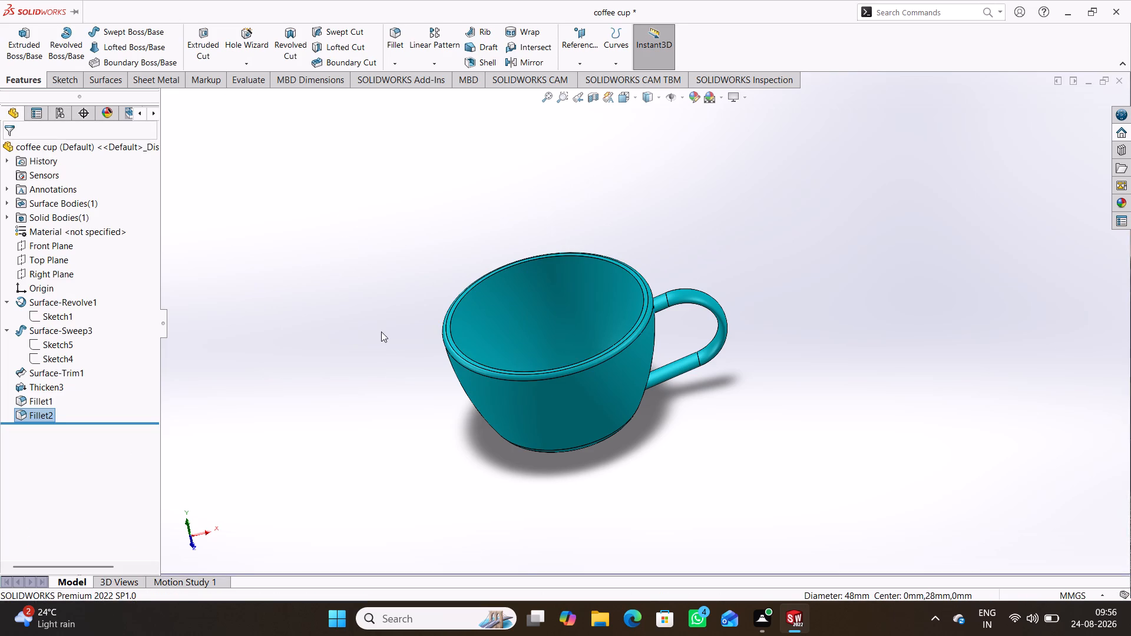
Save the coffee cup part.
middle_drag(386, 337, 313, 383)
key(ctrl+s)
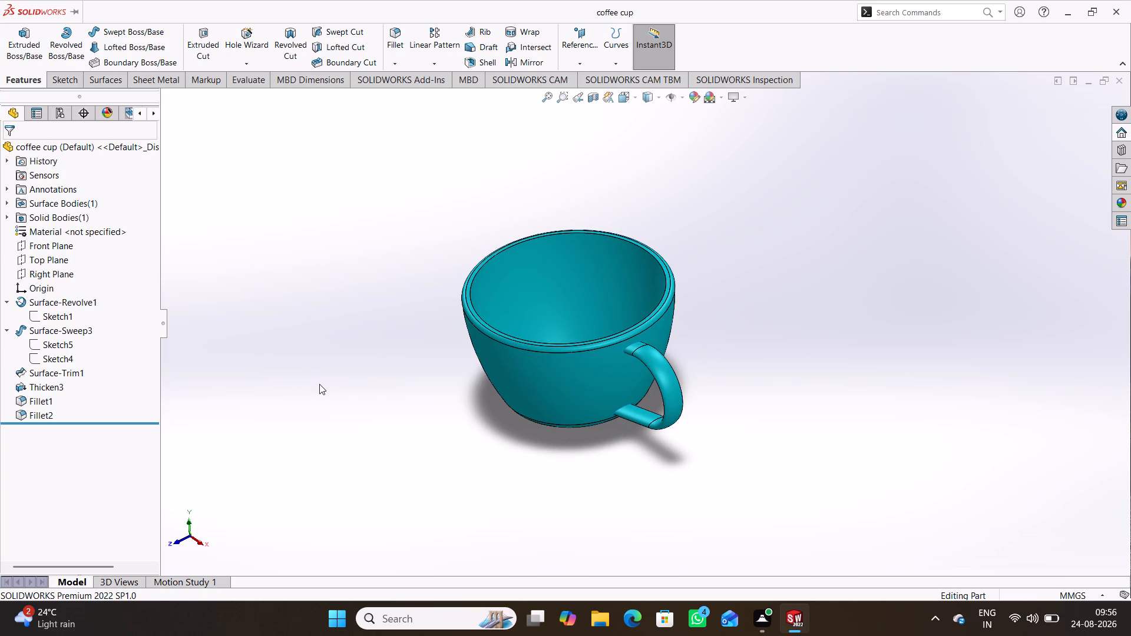
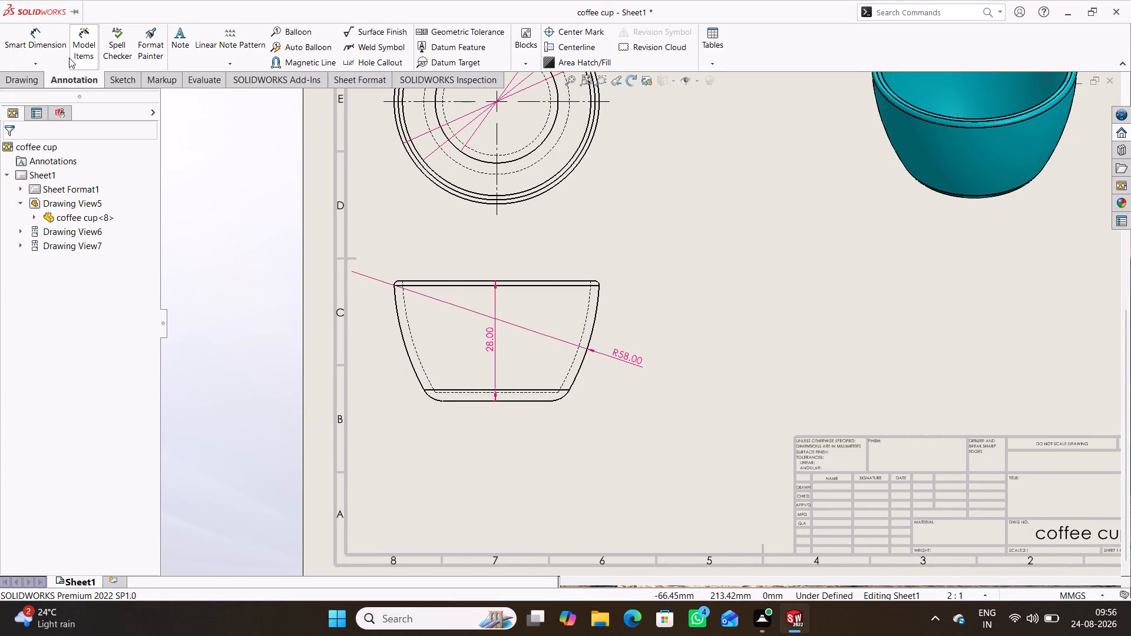
Dimension the radii of the rim fillet and the bottom edge fillet in the front view, placing both texts outside the outline.
click(51, 45)
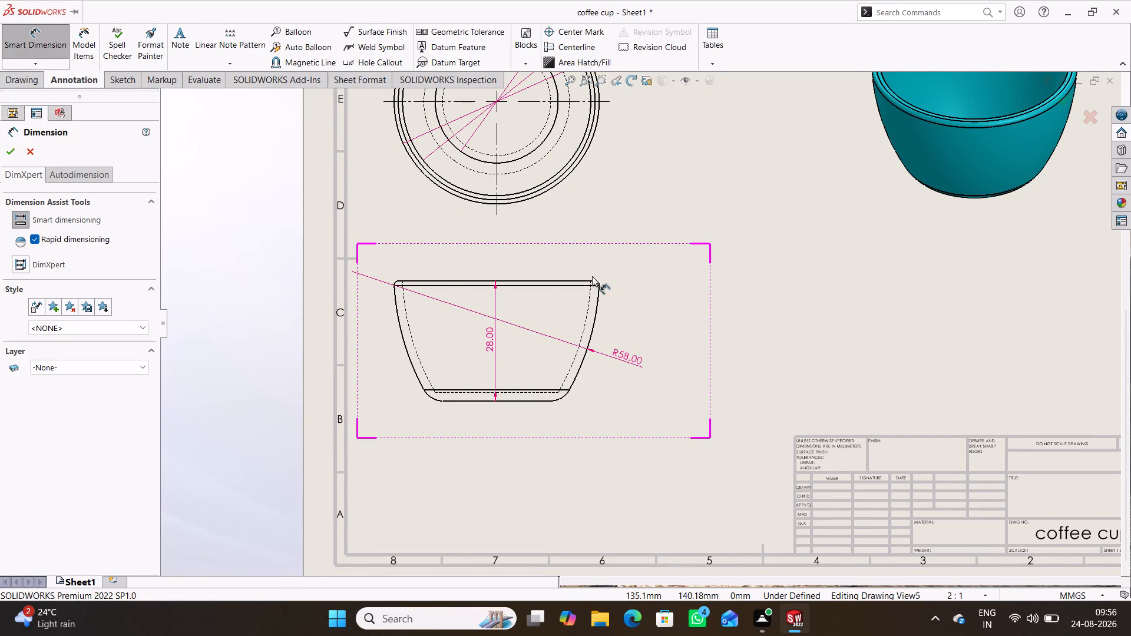
scroll(592, 276, down, 4)
click(614, 297)
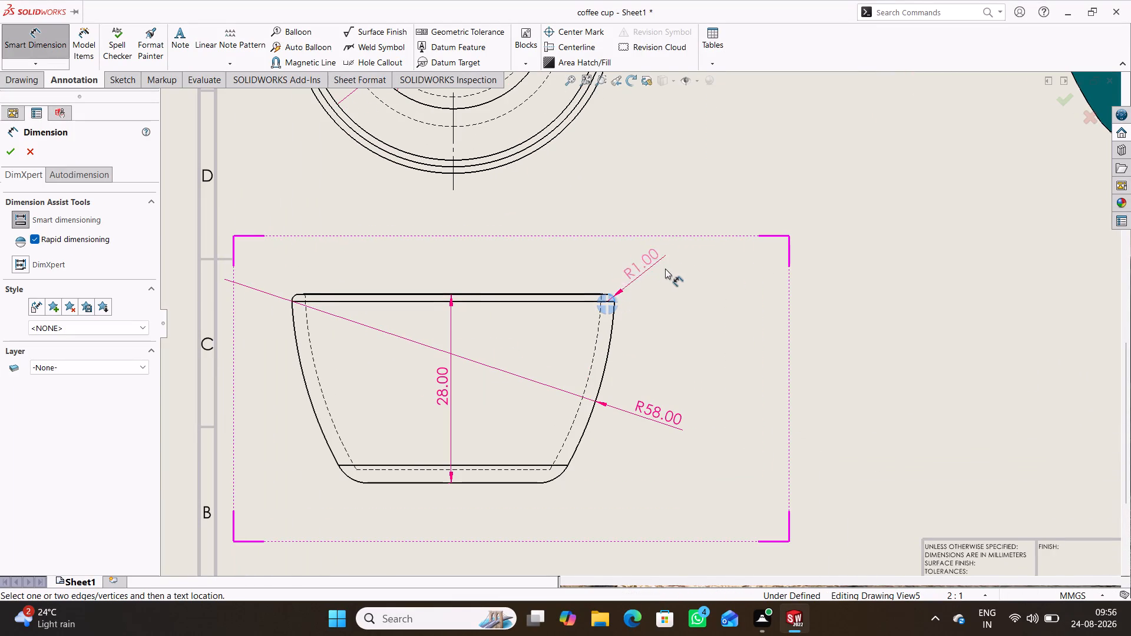
click(667, 269)
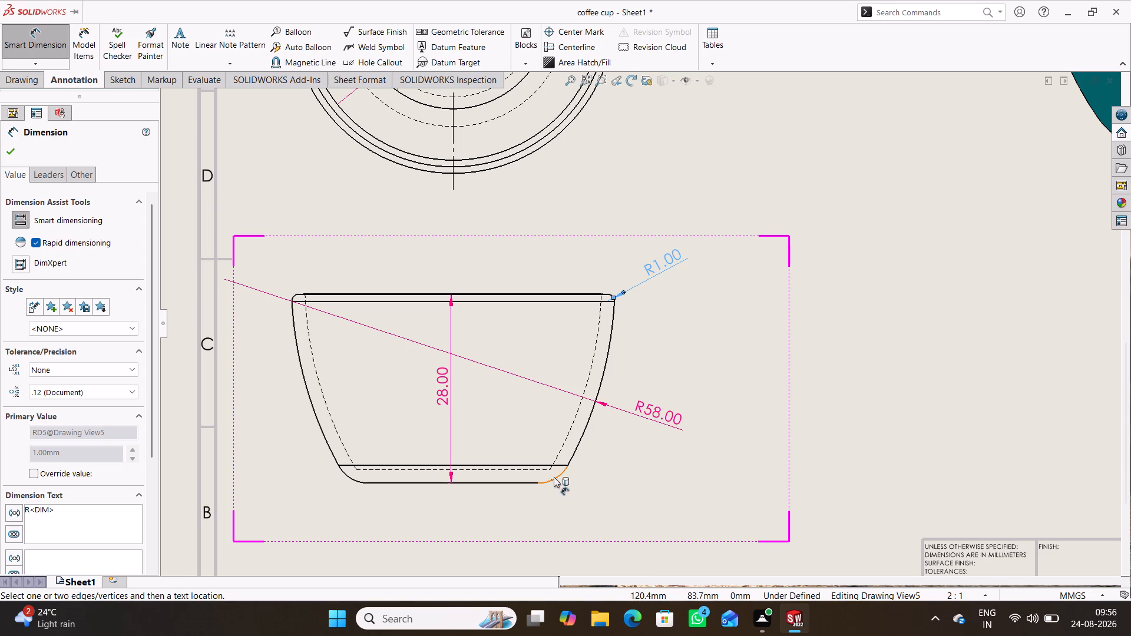
click(554, 477)
click(585, 503)
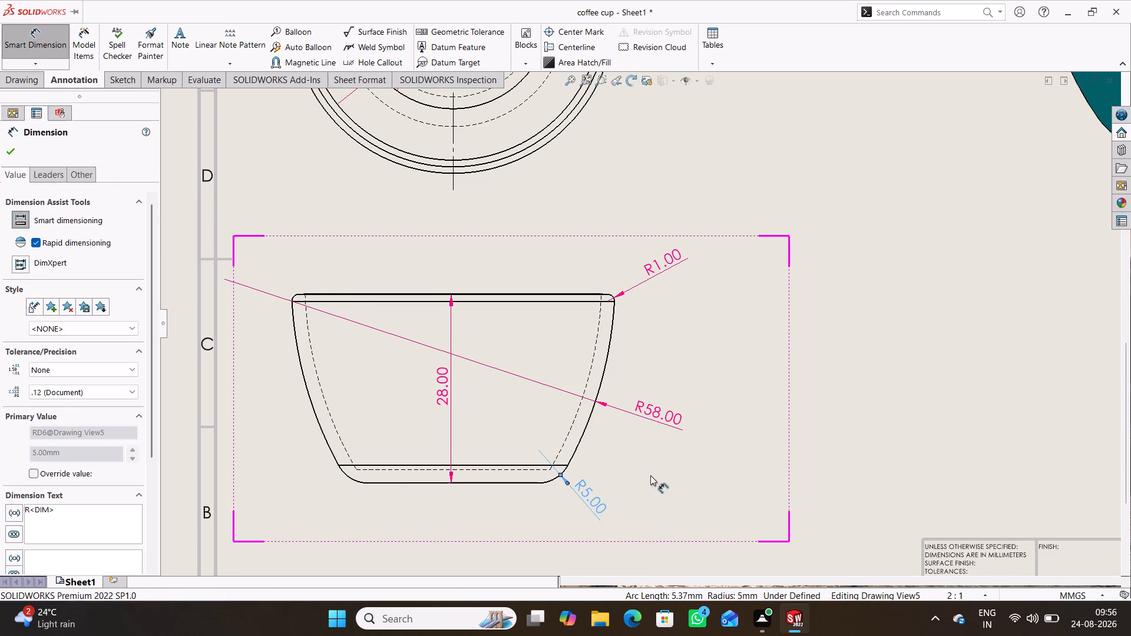
scroll(650, 473, up, 2)
click(656, 457)
scroll(669, 246, up, 3)
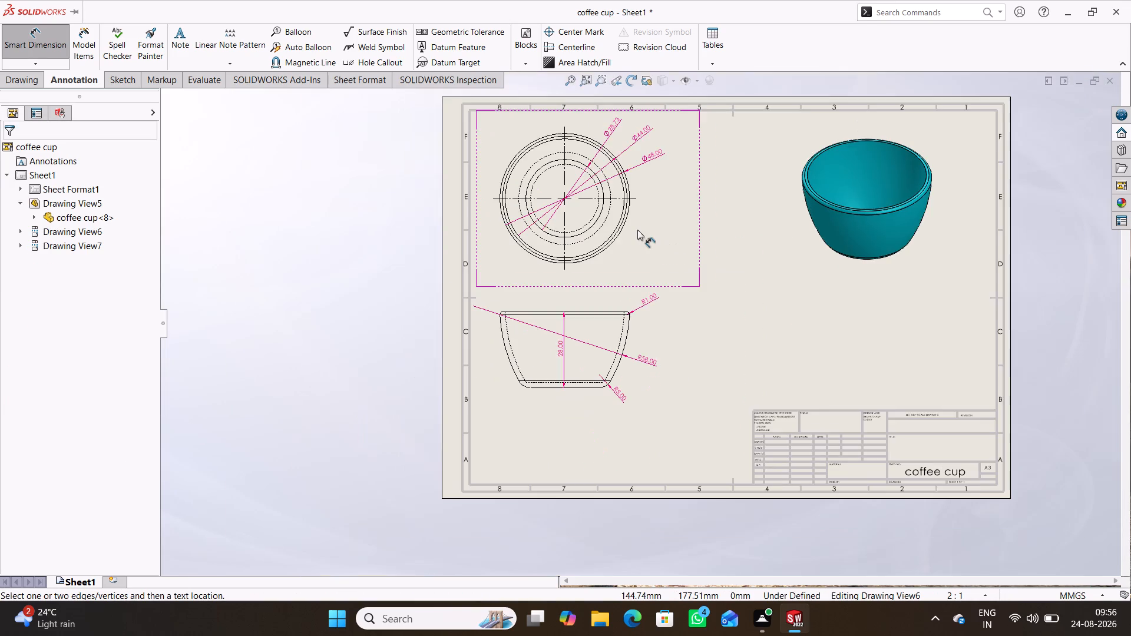
scroll(583, 237, down, 3)
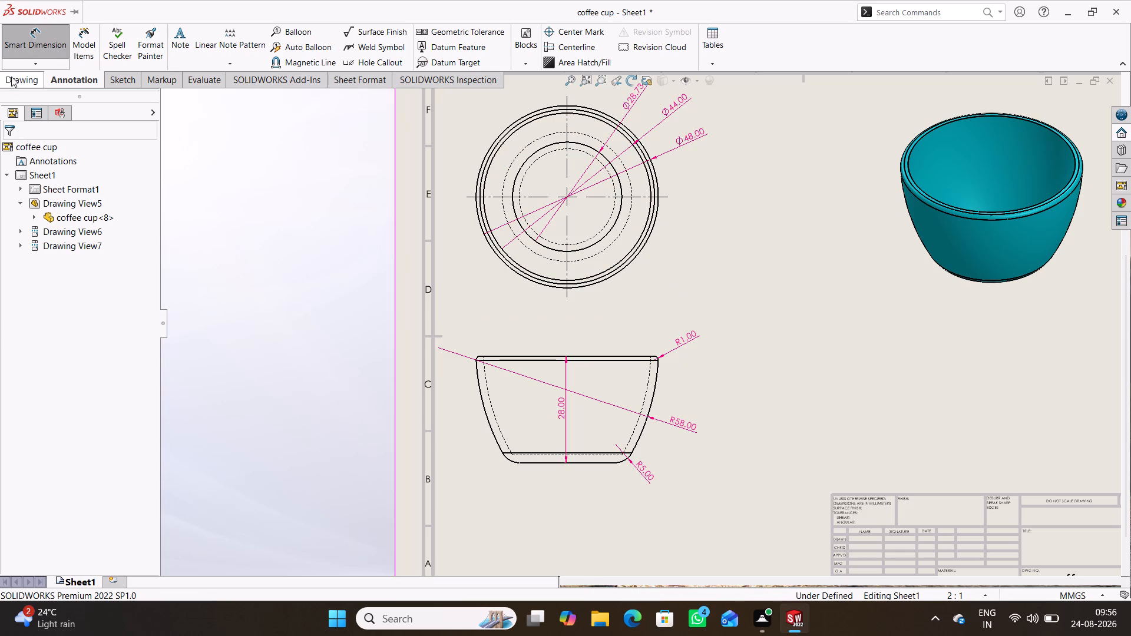
click(58, 34)
scroll(945, 304, up, 3)
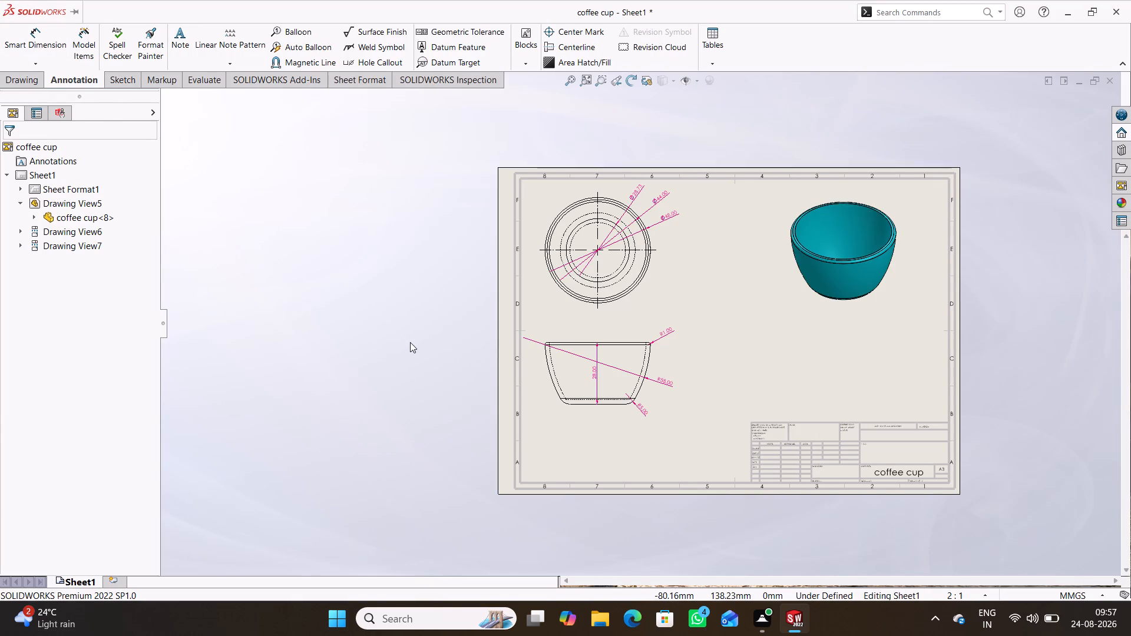
Save the coffee cup drawing.
key(ctrl+s)
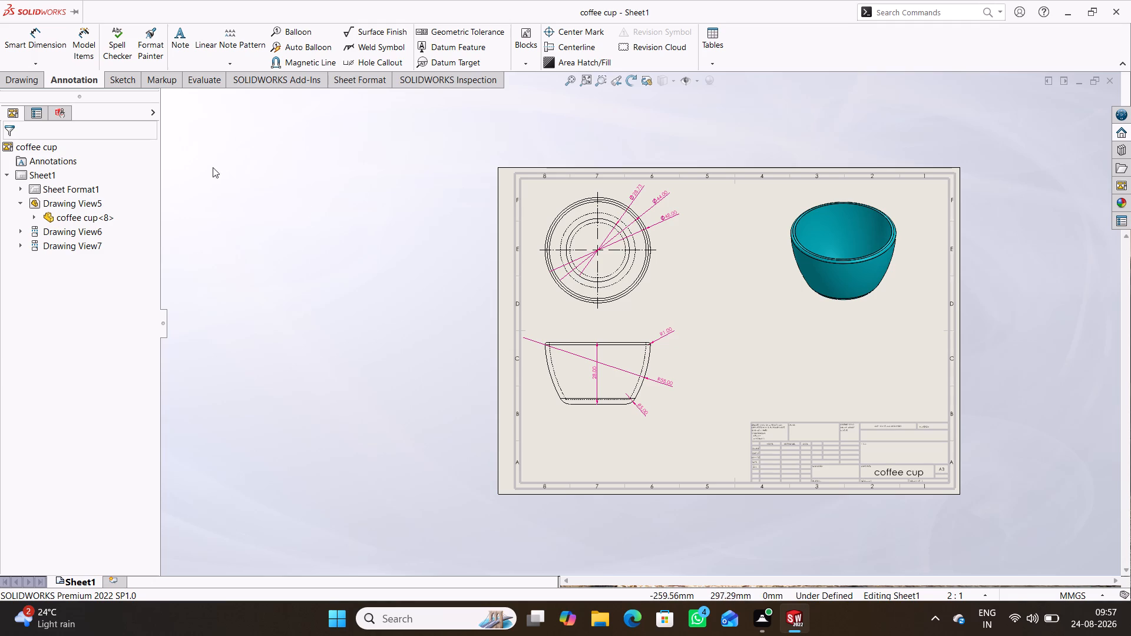
Save a PDF copy of the drawing as coffee cup in the solid works folder.
click(24, 82)
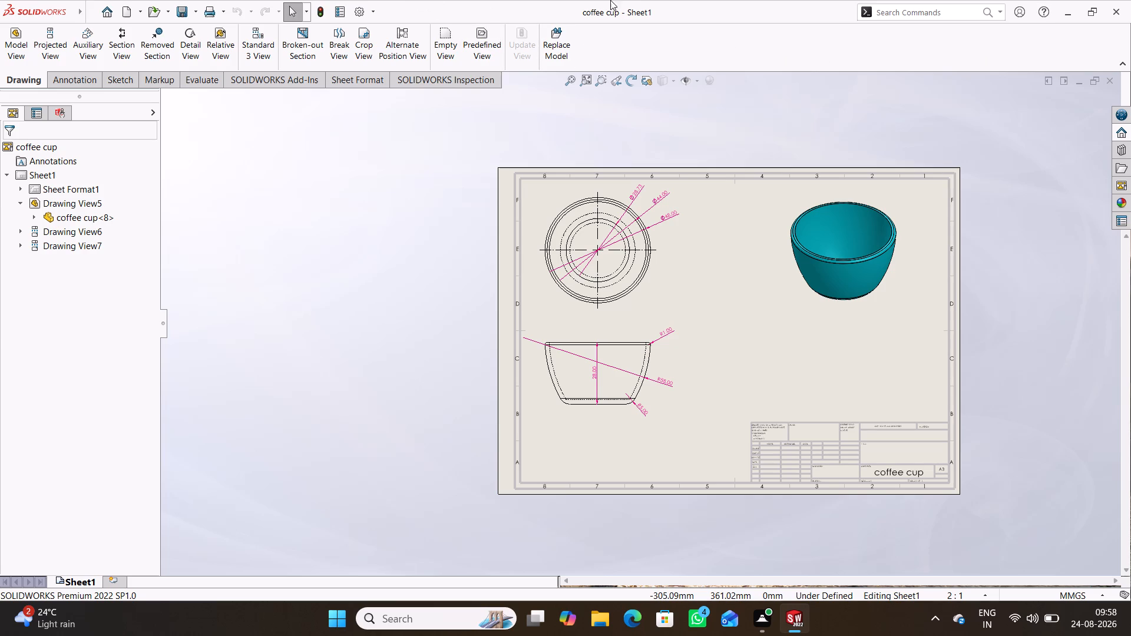
click(196, 9)
click(194, 44)
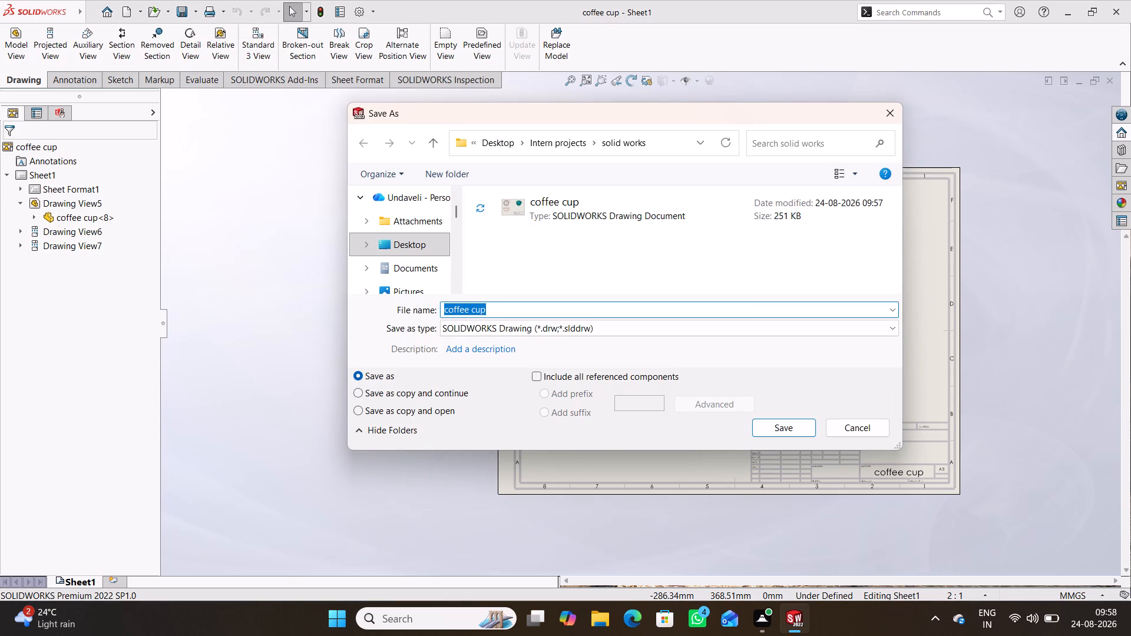
click(650, 331)
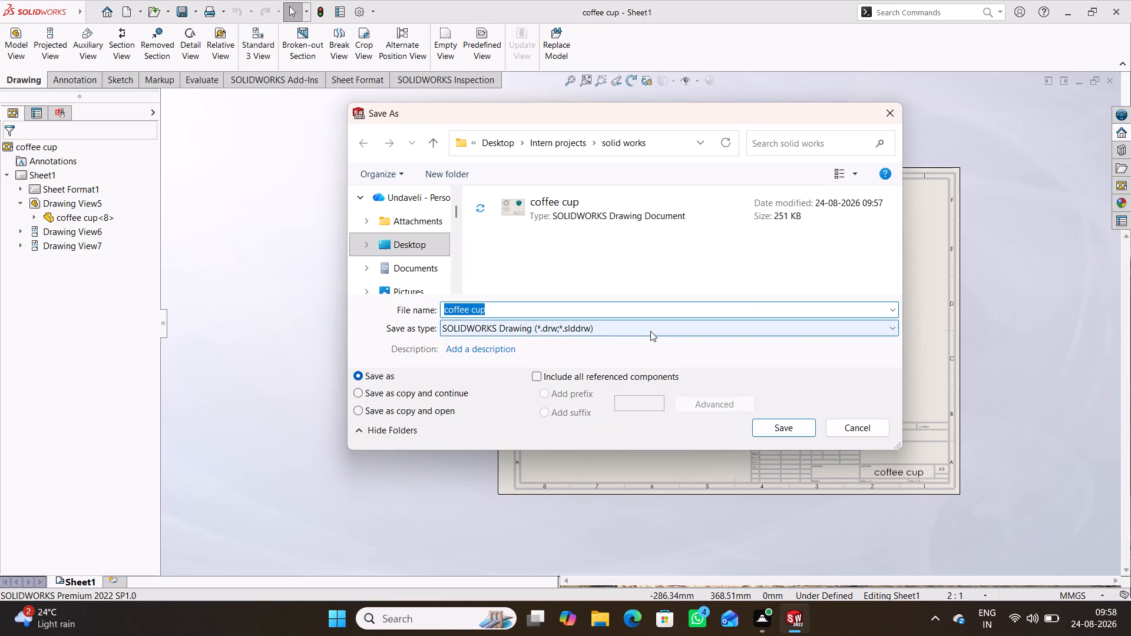
click(570, 378)
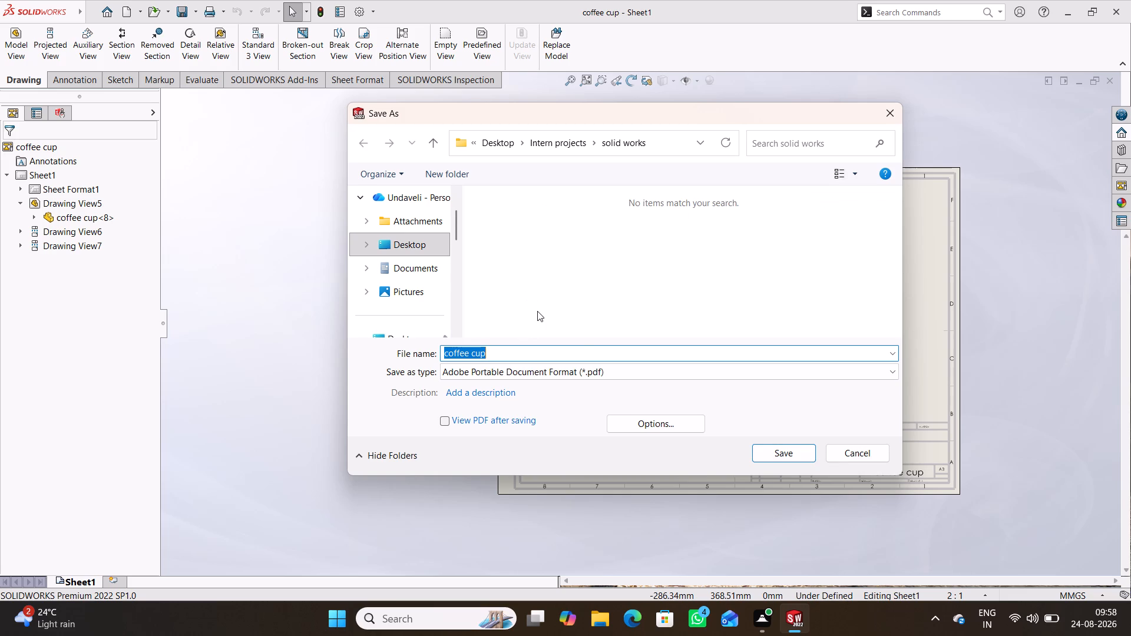
click(791, 453)
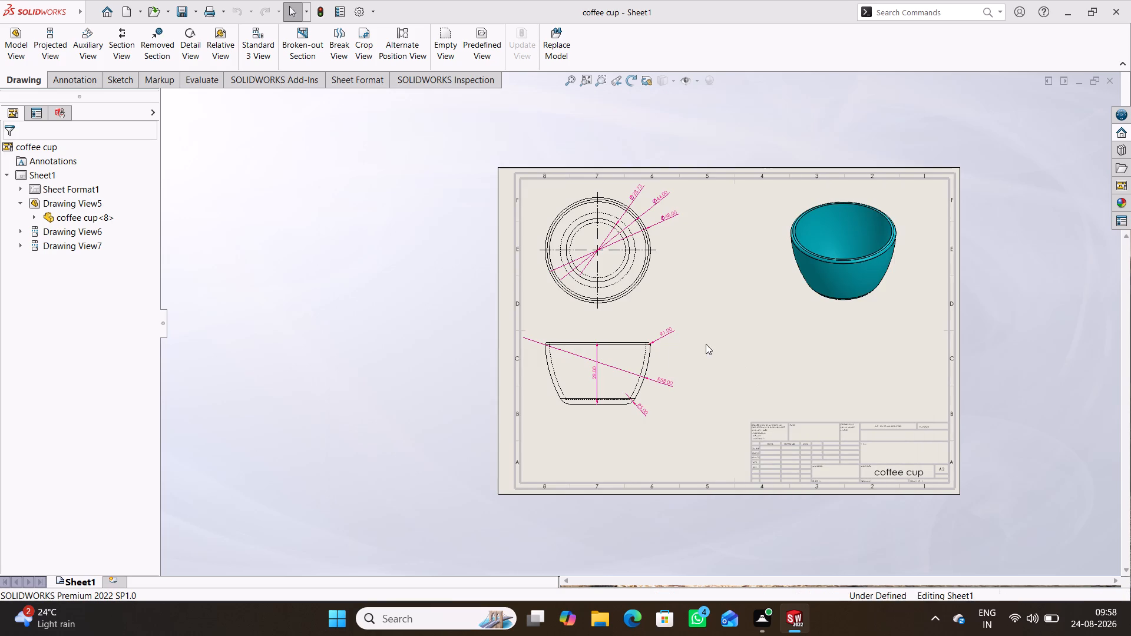